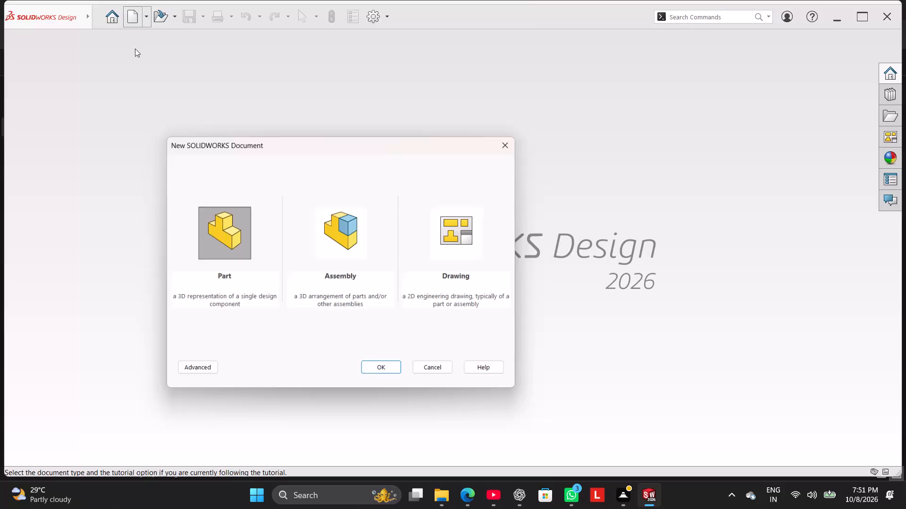
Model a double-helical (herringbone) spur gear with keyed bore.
Create a new Part document for a single design component.
{"action": "left_click", "coordinate": [369, 372]}
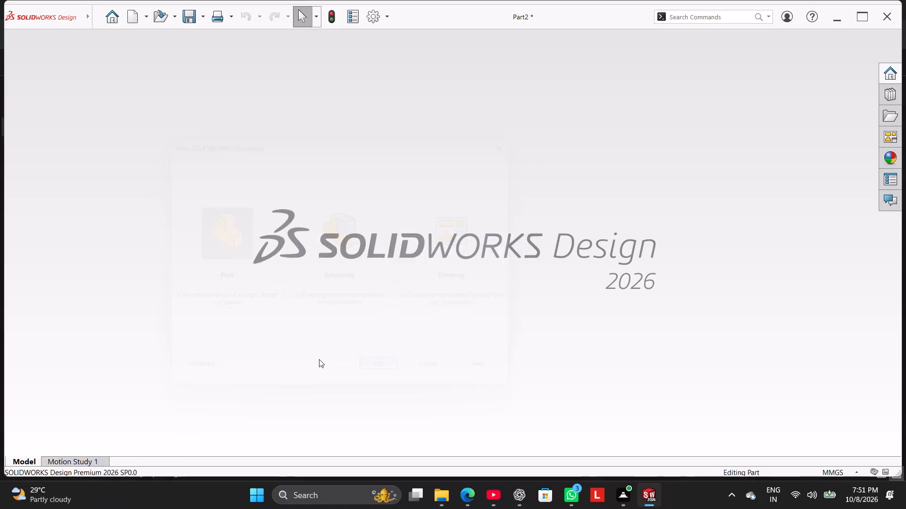
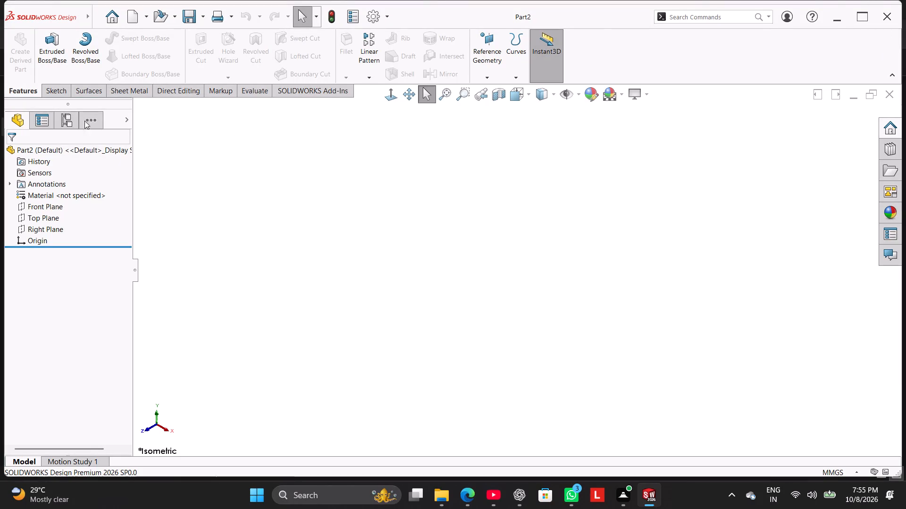
On the Front Plane, sketch a circle centred on the origin with a radius of about 56 mm.
{"action": "left_click", "coordinate": [49, 93]}
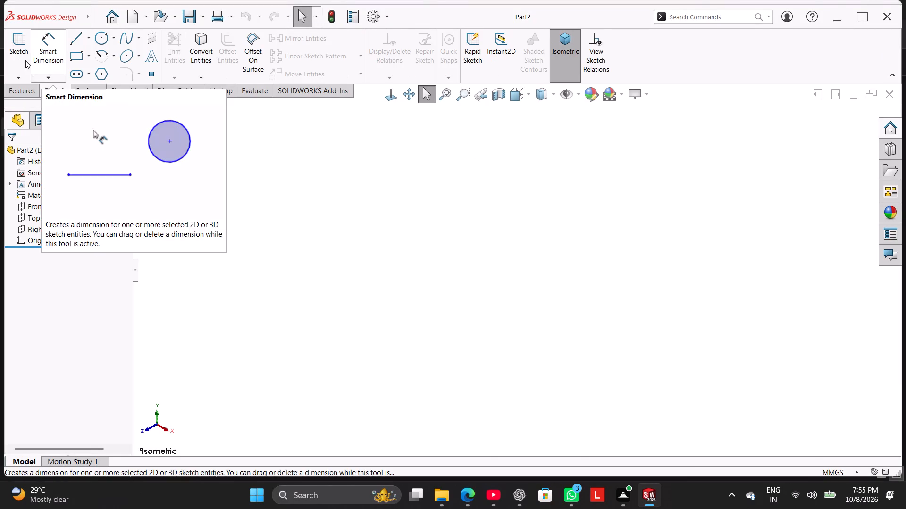
{"action": "left_click", "coordinate": [24, 58]}
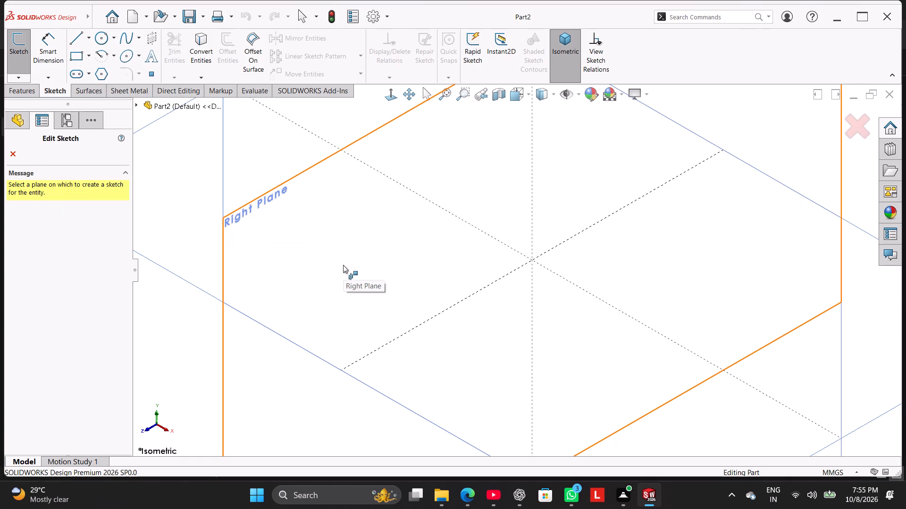
{"action": "scroll", "coordinate": [443, 264], "scroll_direction": "up", "scroll_amount": 6}
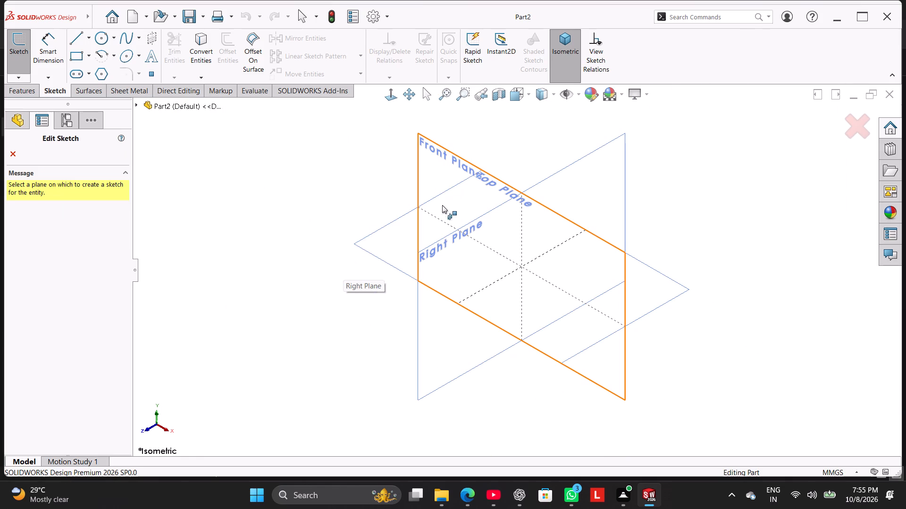
{"action": "left_click", "coordinate": [439, 171]}
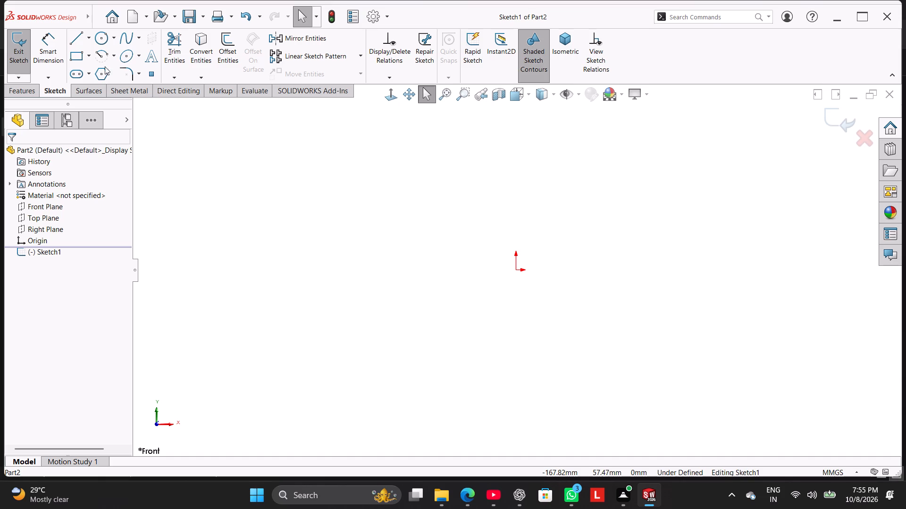
{"action": "left_click", "coordinate": [108, 32]}
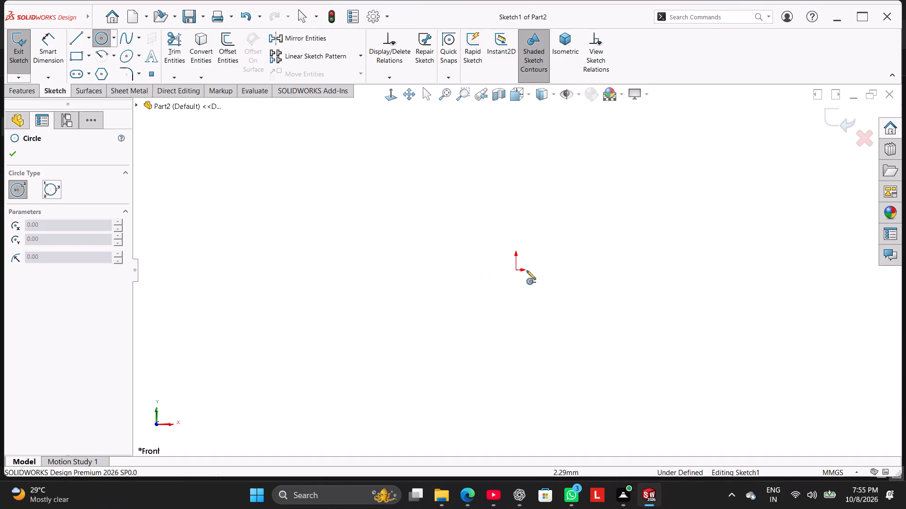
{"action": "left_click", "coordinate": [515, 269]}
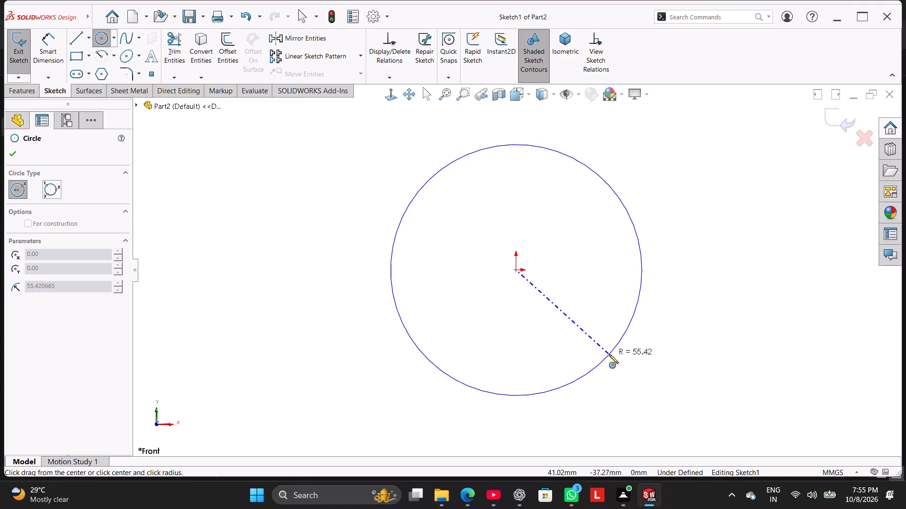
{"action": "left_click", "coordinate": [609, 356]}
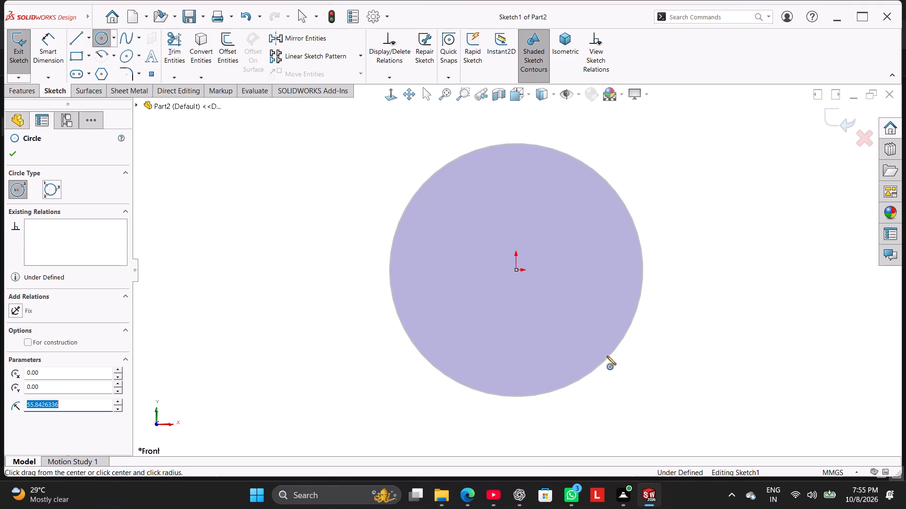
{"action": "left_click", "coordinate": [16, 156]}
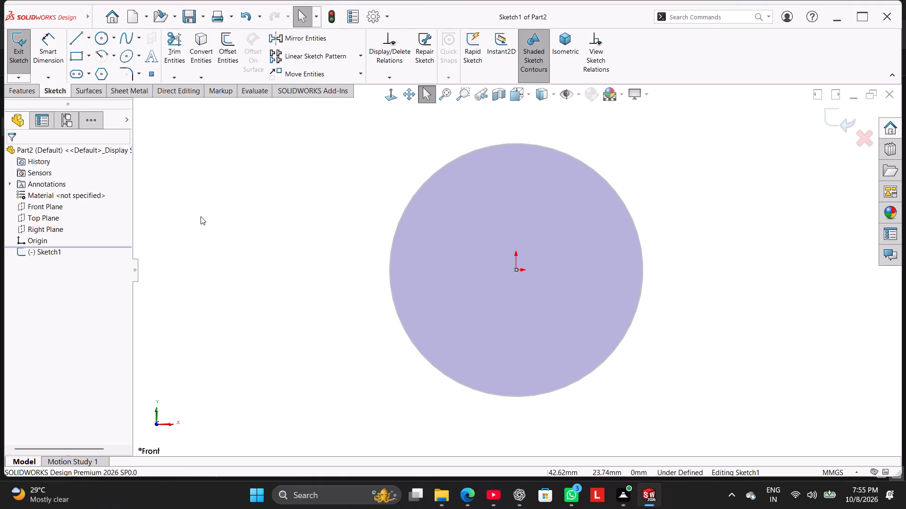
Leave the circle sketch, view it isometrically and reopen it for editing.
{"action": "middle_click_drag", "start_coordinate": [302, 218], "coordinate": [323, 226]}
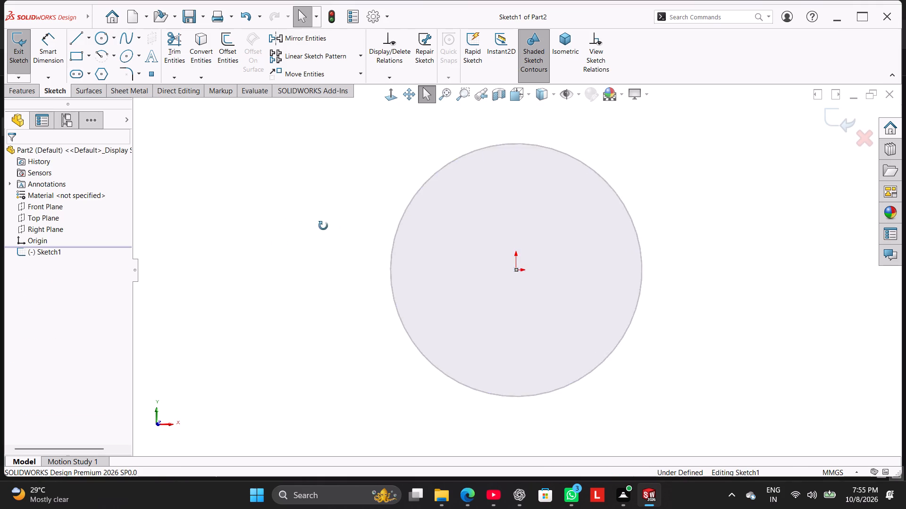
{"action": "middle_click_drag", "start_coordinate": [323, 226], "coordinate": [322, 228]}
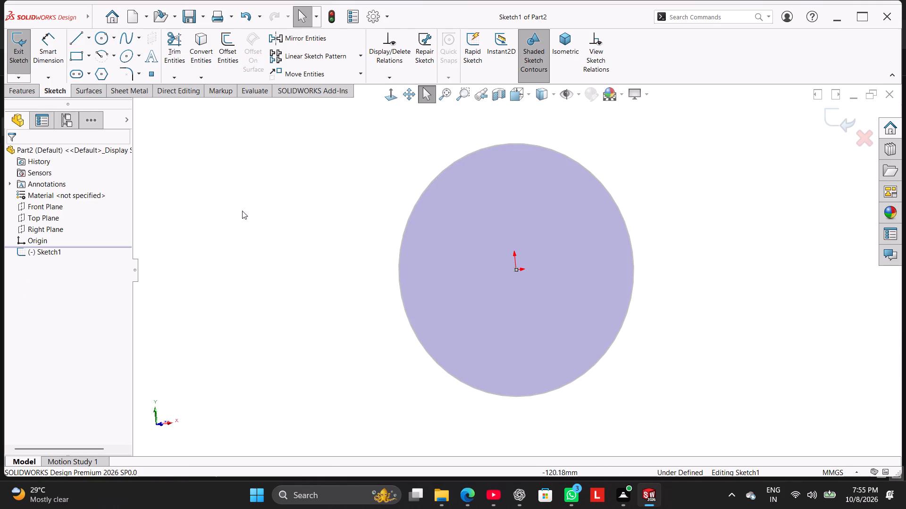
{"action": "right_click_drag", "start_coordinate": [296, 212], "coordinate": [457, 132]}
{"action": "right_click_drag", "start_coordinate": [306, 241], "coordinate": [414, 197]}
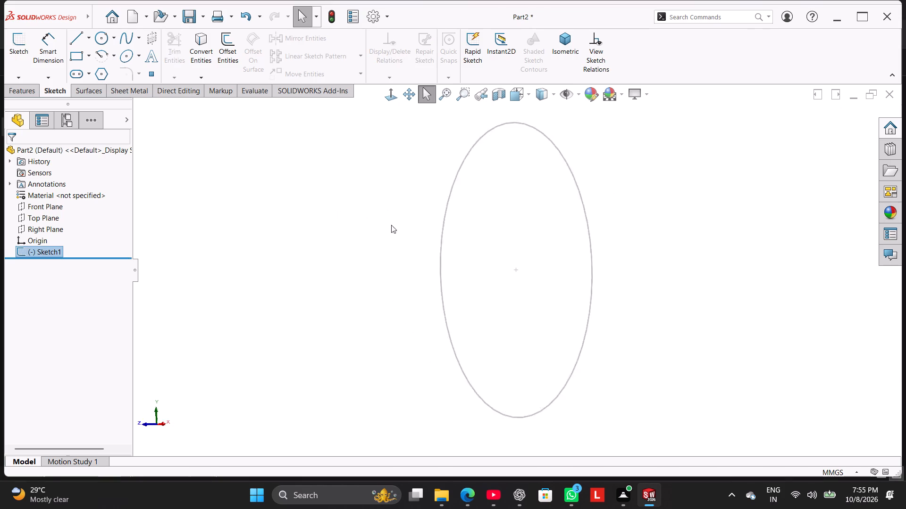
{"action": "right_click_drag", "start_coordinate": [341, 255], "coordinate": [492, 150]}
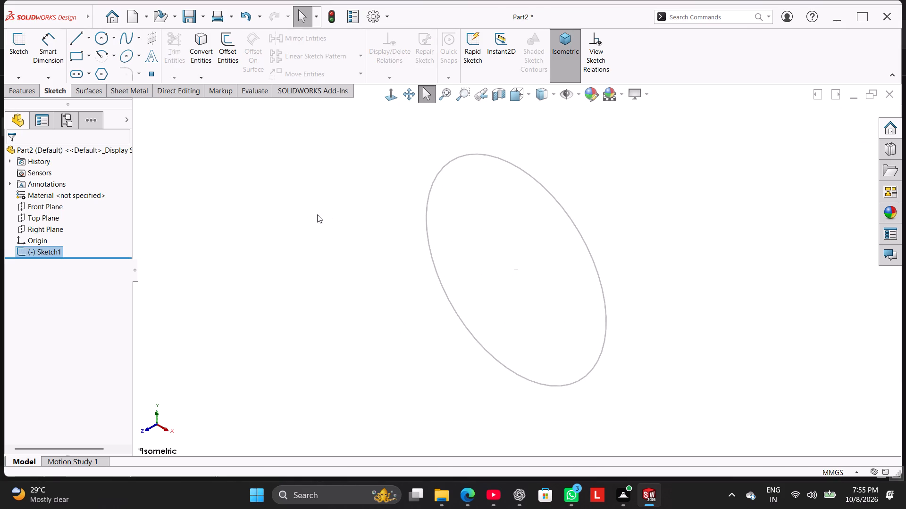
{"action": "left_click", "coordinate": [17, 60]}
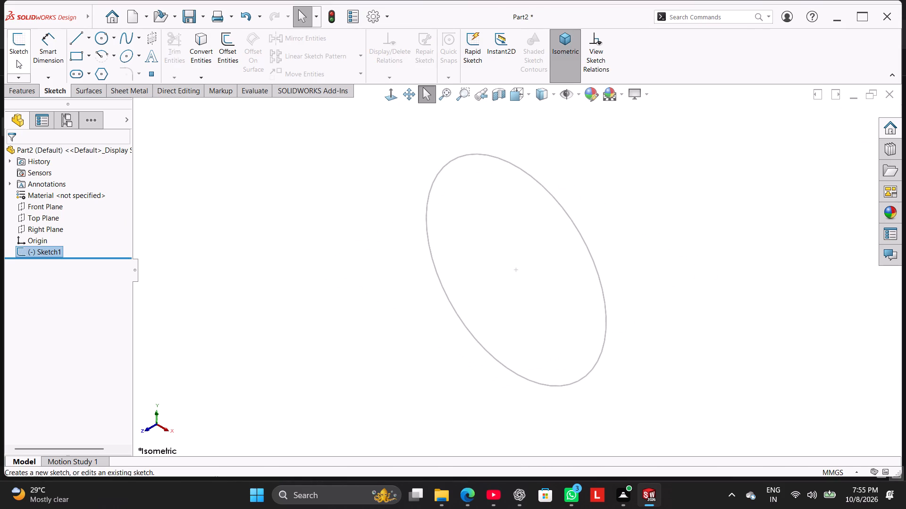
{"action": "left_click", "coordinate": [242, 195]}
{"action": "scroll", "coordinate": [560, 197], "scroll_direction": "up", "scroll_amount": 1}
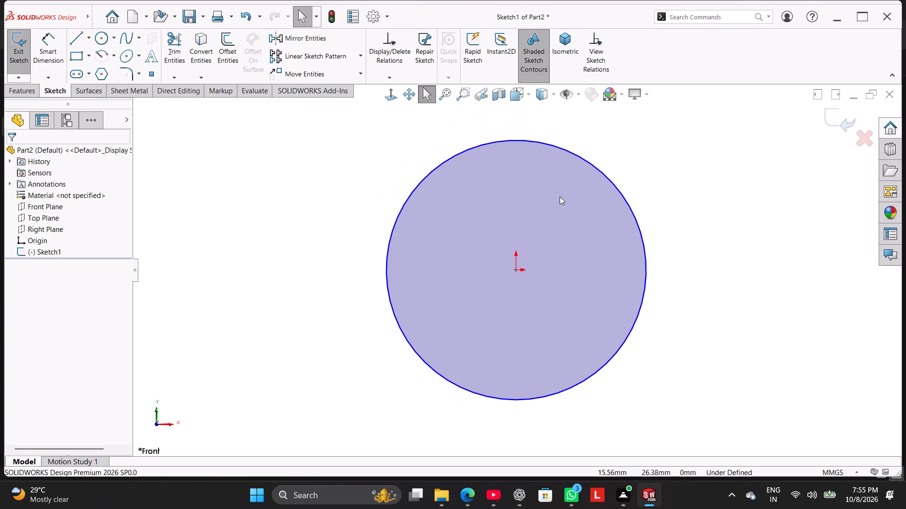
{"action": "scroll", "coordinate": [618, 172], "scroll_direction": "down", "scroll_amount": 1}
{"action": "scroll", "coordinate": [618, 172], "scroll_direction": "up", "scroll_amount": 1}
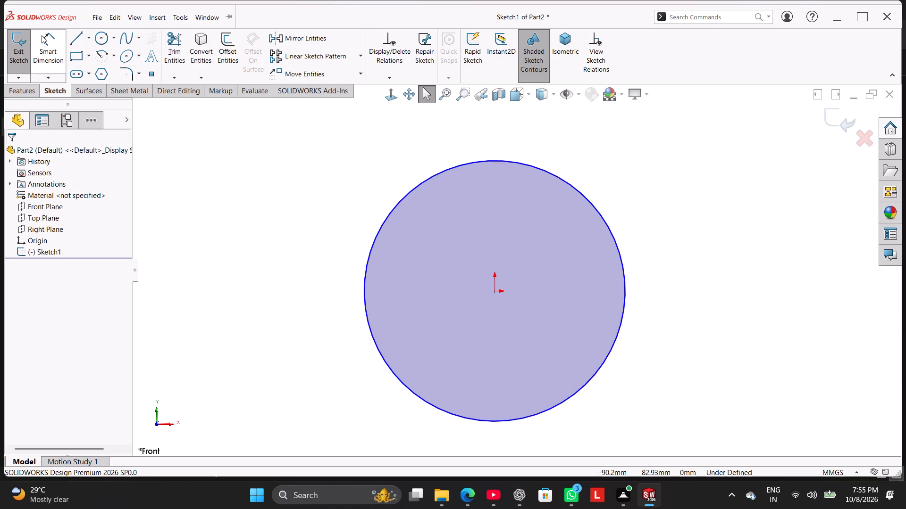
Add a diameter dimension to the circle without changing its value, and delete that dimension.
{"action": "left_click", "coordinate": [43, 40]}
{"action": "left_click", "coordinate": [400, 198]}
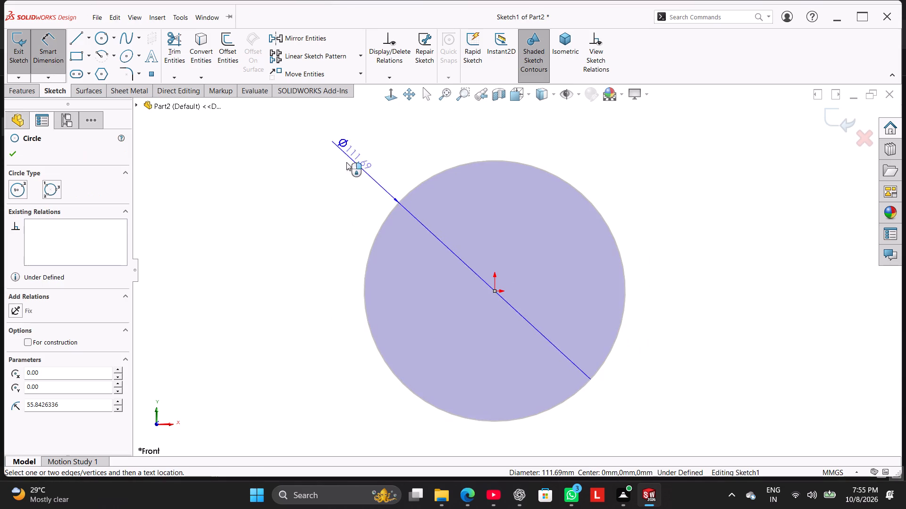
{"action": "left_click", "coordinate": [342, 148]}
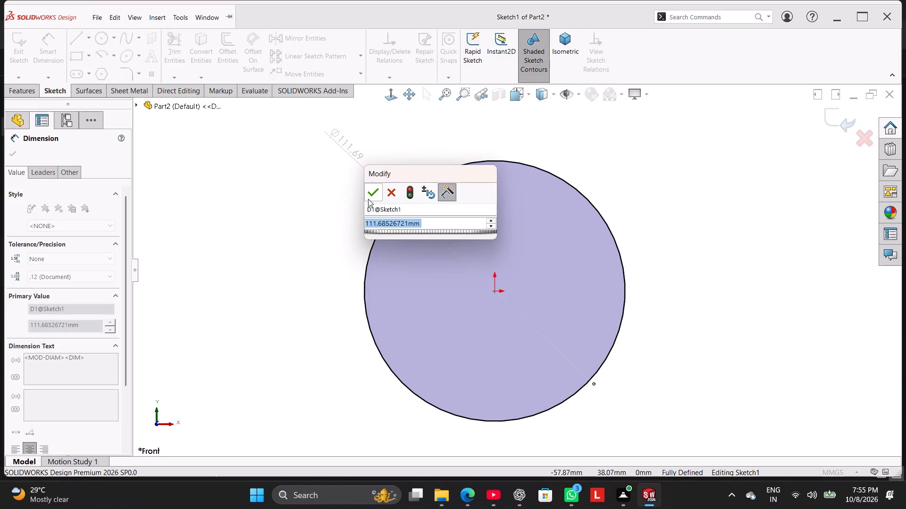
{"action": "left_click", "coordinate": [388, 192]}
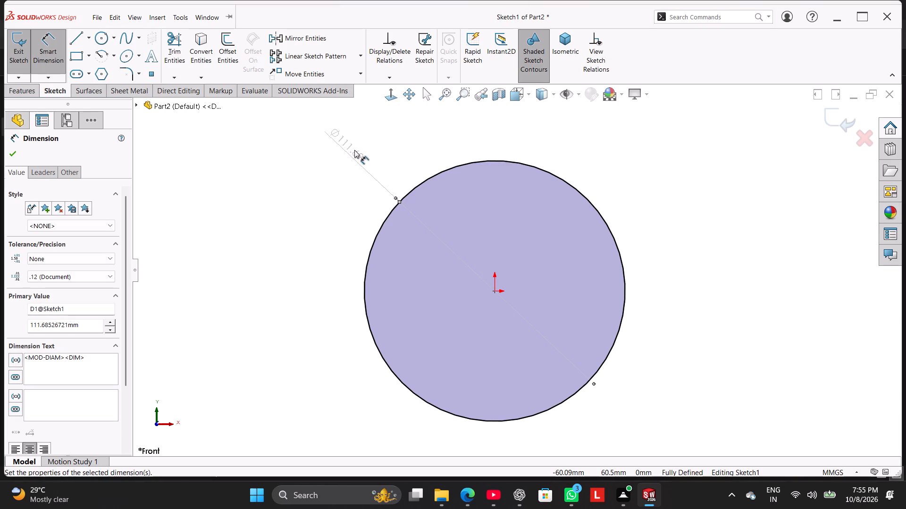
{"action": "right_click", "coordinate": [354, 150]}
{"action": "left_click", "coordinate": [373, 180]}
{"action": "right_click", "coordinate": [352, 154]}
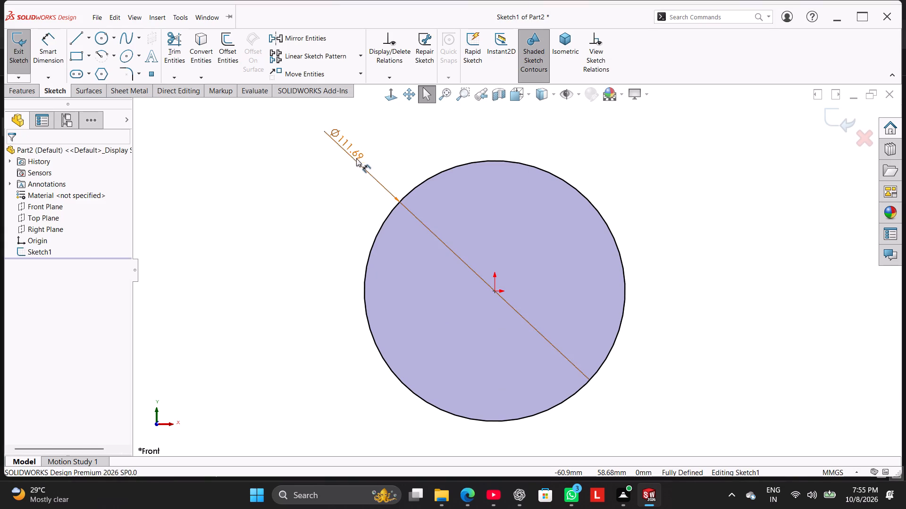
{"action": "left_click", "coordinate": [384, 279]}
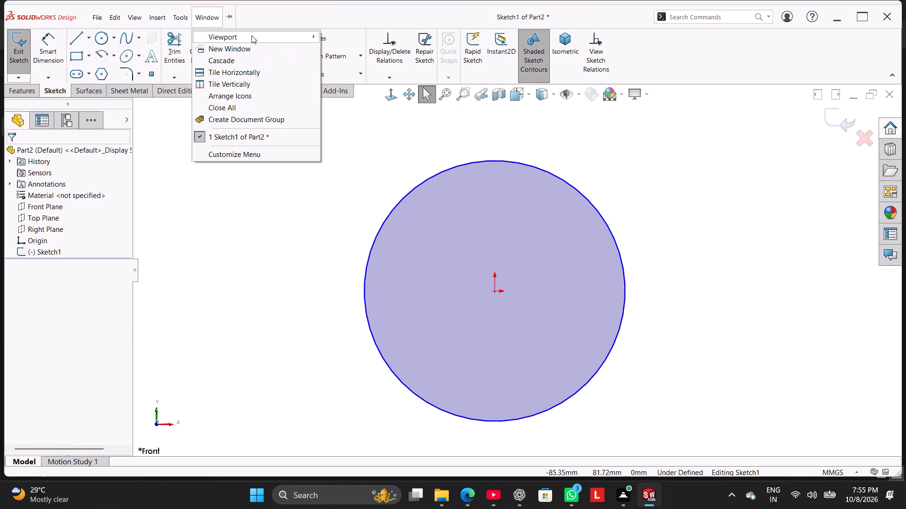
In the document properties for diameter dimensions, turn off Display with solid leader and apply the change.
{"action": "left_click", "coordinate": [233, 16]}
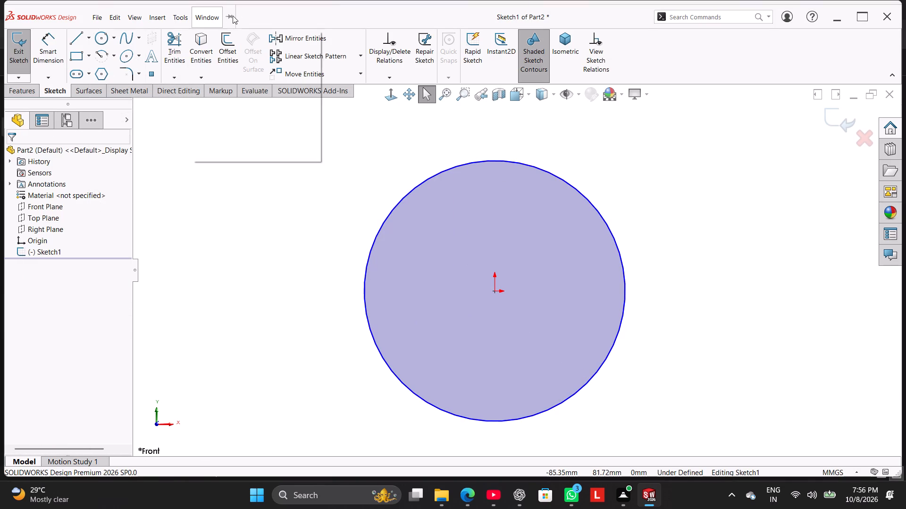
{"action": "left_click", "coordinate": [257, 16]}
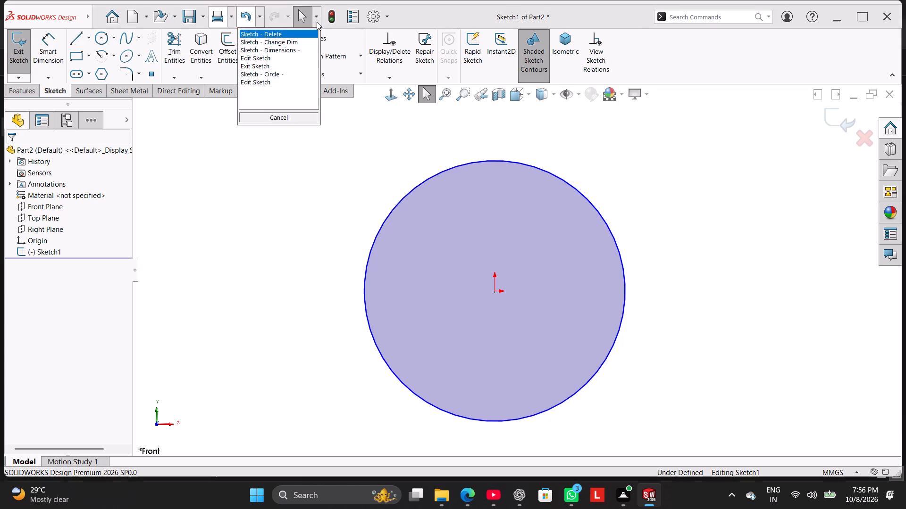
{"action": "left_click", "coordinate": [370, 20]}
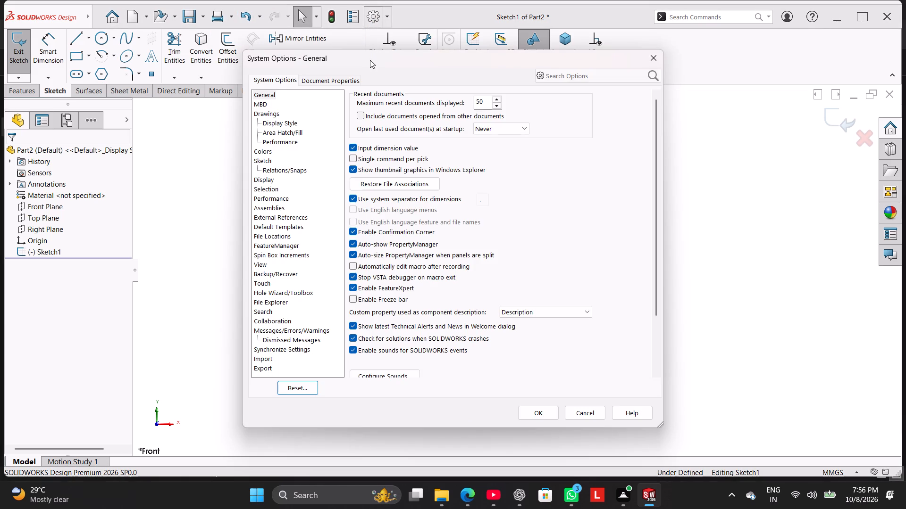
{"action": "left_click", "coordinate": [350, 79]}
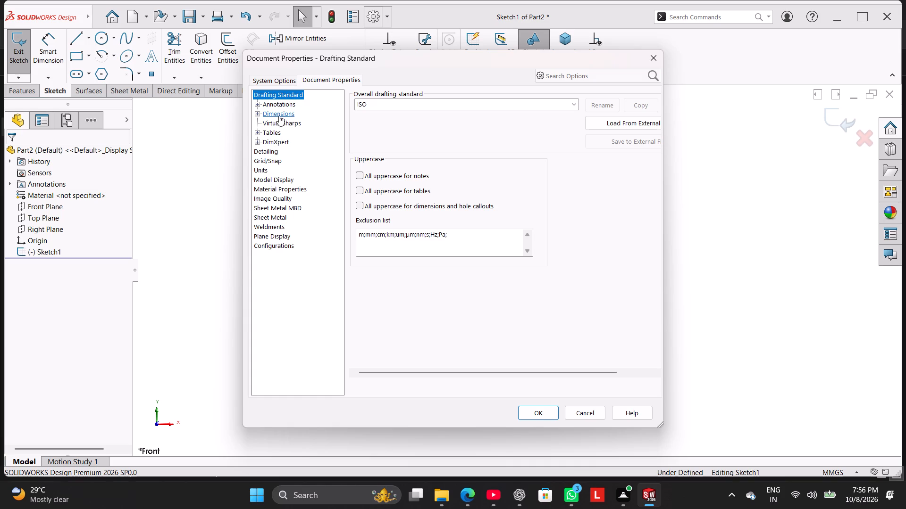
{"action": "left_click", "coordinate": [260, 113]}
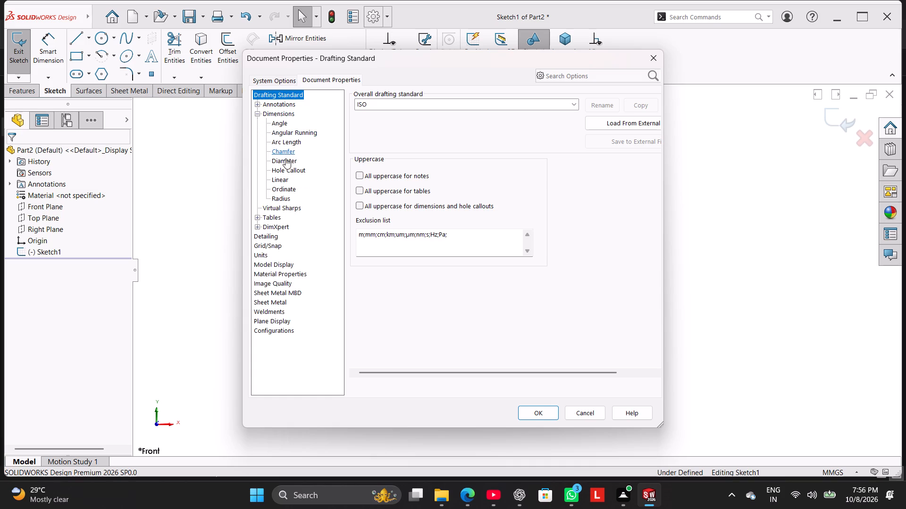
{"action": "left_click", "coordinate": [276, 161]}
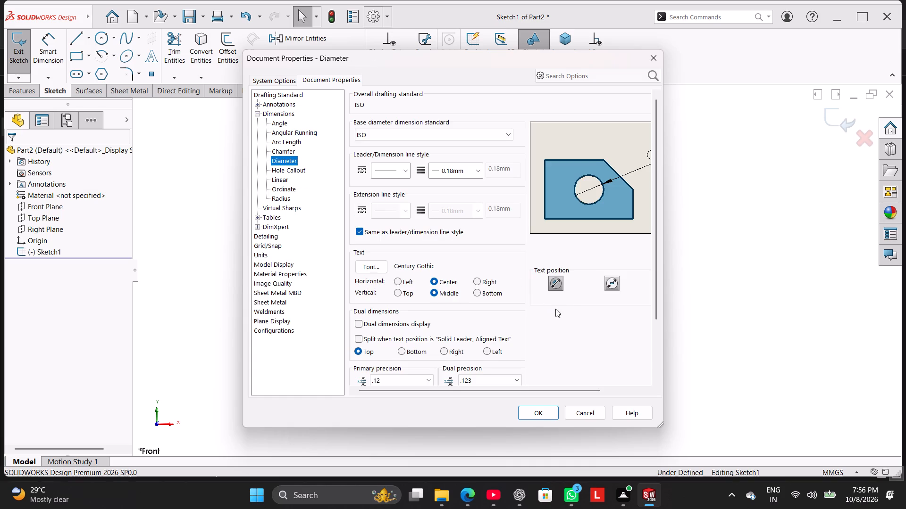
{"action": "scroll", "coordinate": [547, 300], "scroll_direction": "down", "scroll_amount": 1}
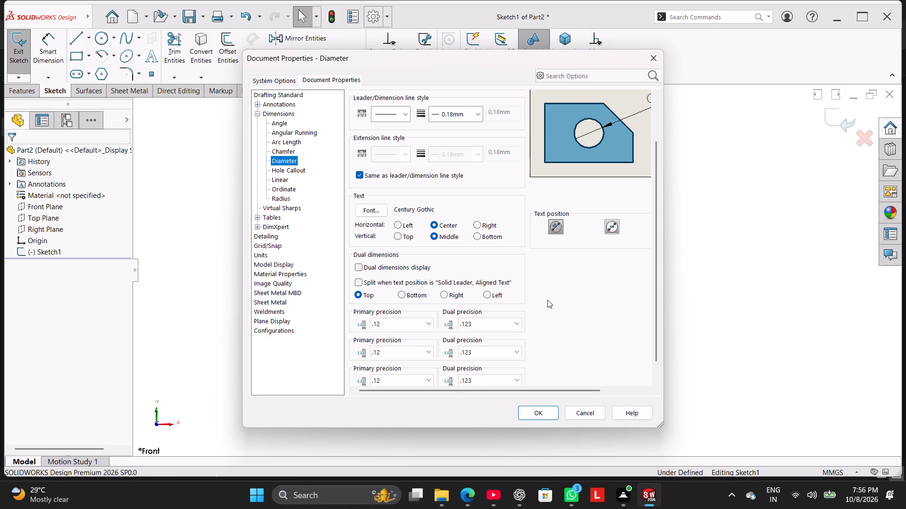
{"action": "scroll", "coordinate": [547, 300], "scroll_direction": "down", "scroll_amount": 6}
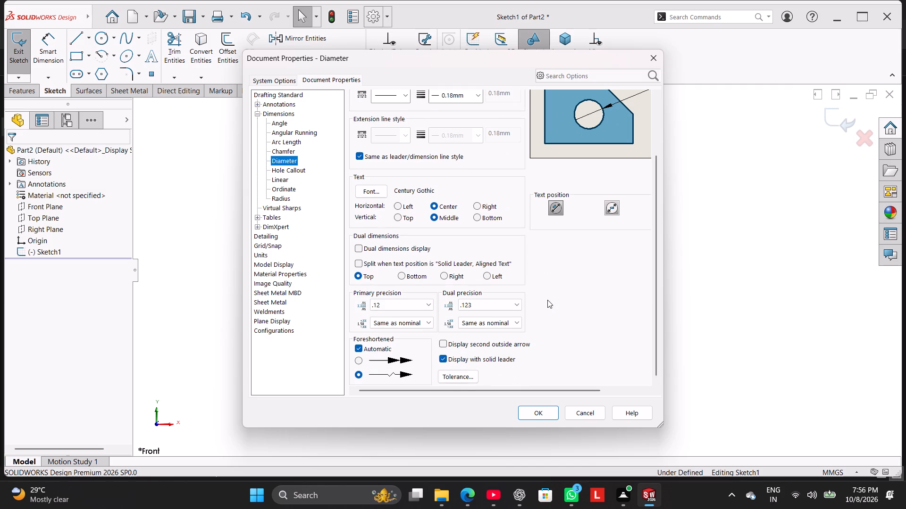
{"action": "scroll", "coordinate": [547, 300], "scroll_direction": "up", "scroll_amount": 3}
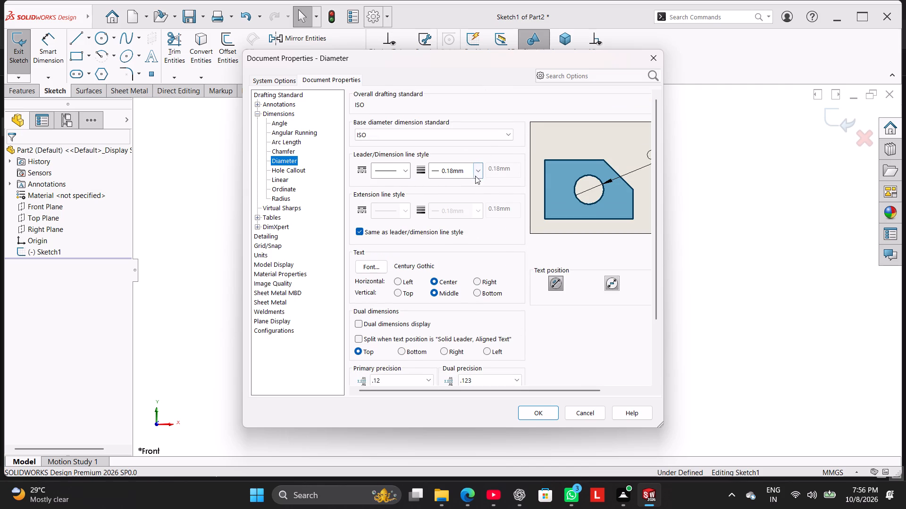
{"action": "scroll", "coordinate": [492, 254], "scroll_direction": "down", "scroll_amount": 4}
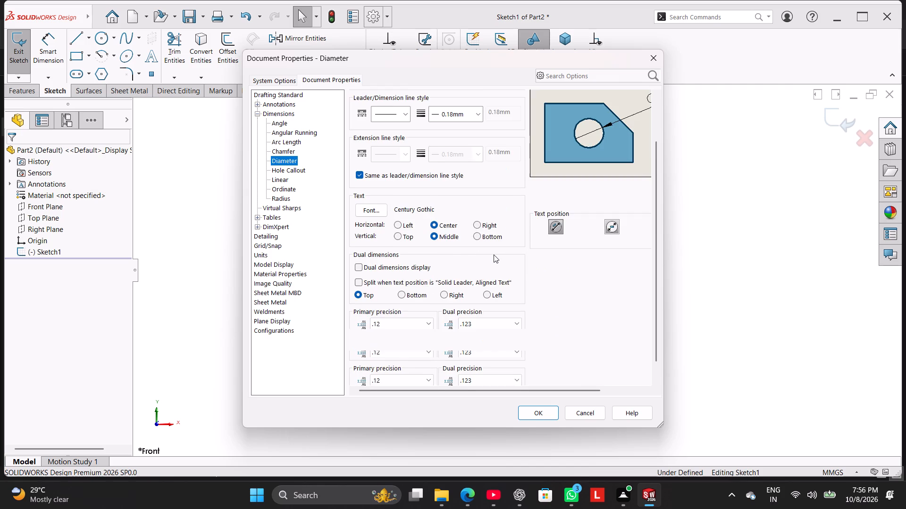
{"action": "scroll", "coordinate": [494, 258], "scroll_direction": "down", "scroll_amount": 1}
{"action": "left_click", "coordinate": [474, 361]}
{"action": "left_click", "coordinate": [538, 415]}
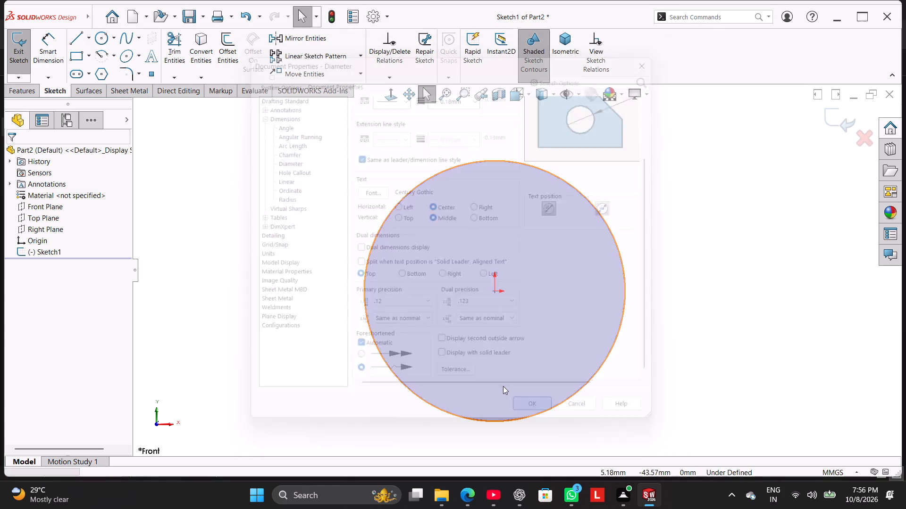
{"action": "left_click", "coordinate": [227, 135]}
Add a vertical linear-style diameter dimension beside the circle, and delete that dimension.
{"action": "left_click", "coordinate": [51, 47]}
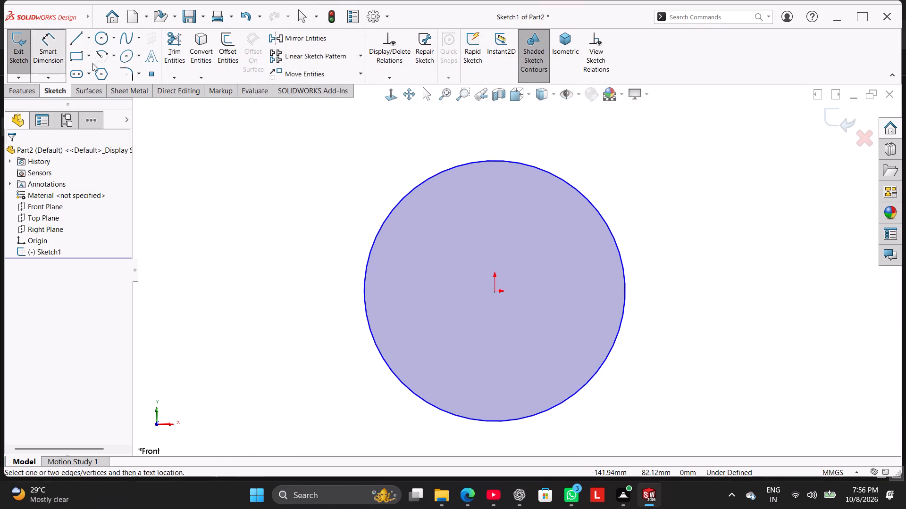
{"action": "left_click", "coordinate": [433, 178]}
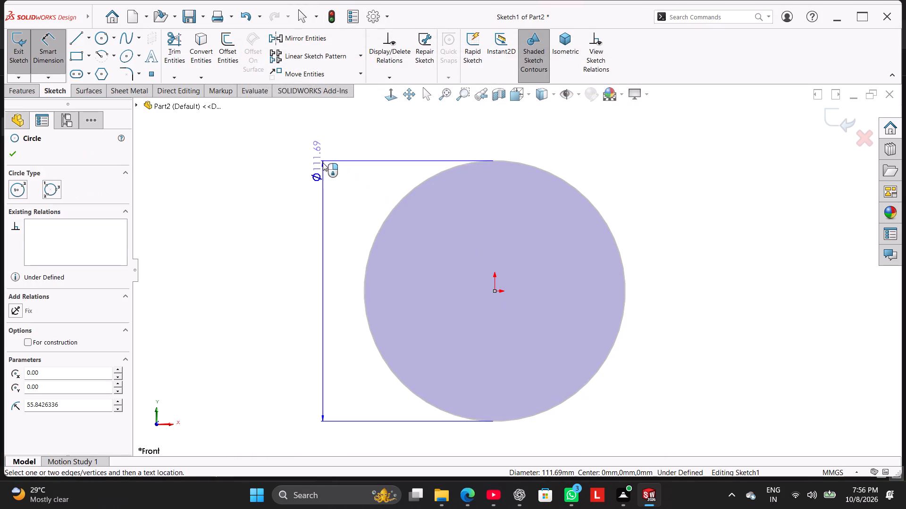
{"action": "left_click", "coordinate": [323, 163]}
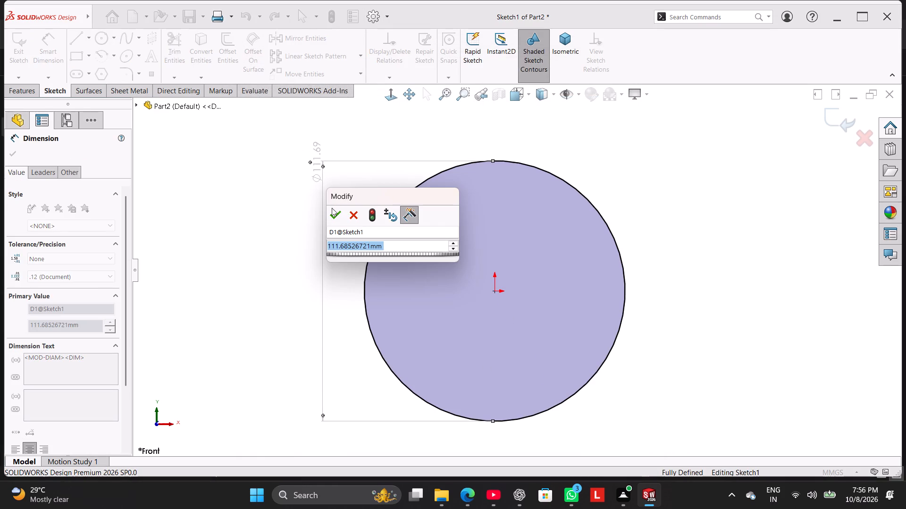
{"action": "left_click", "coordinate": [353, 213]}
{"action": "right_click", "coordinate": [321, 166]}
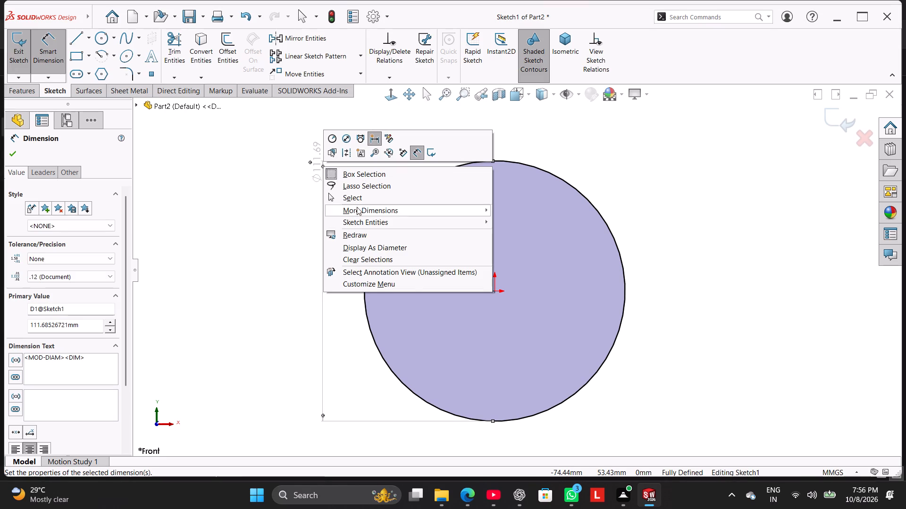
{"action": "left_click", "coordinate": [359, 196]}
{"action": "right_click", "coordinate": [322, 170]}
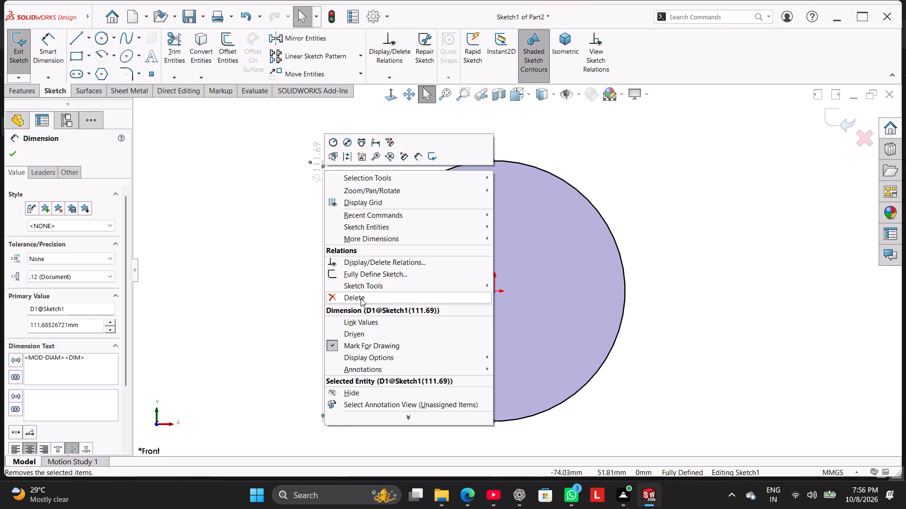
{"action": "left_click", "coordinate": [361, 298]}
Dimension the circle's diameter with an angled leader, placing the text outside the circle.
{"action": "left_click", "coordinate": [53, 43]}
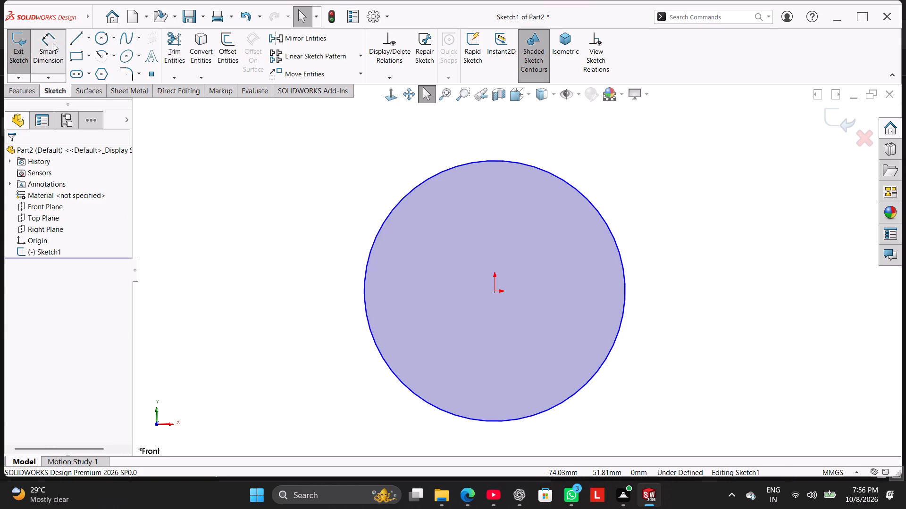
{"action": "left_click", "coordinate": [406, 196]}
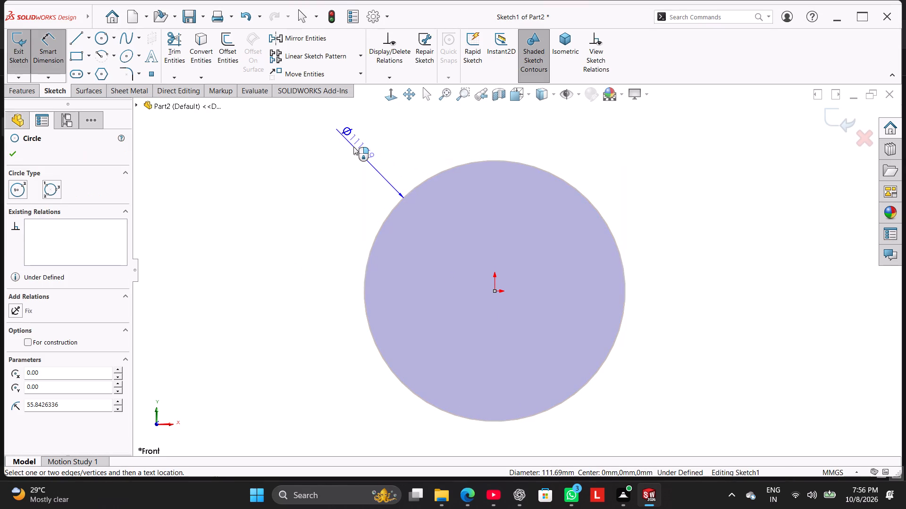
{"action": "left_click", "coordinate": [353, 147]}
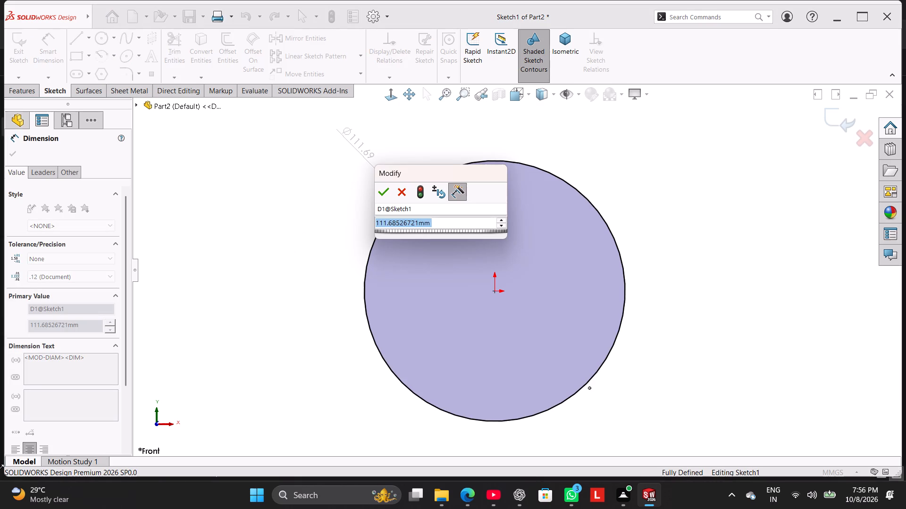
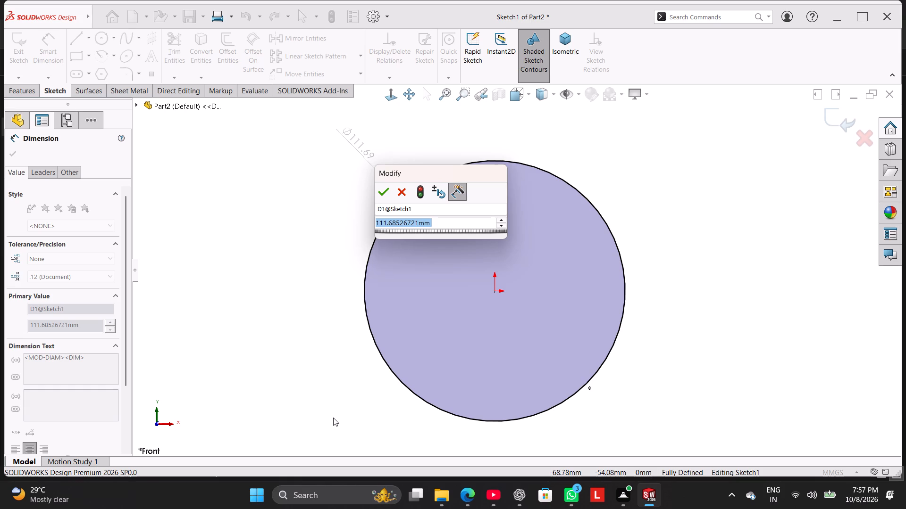
Set the circle's diameter to 2 mm and display the dimension as a radius.
{"action": "key", "text": "1"}
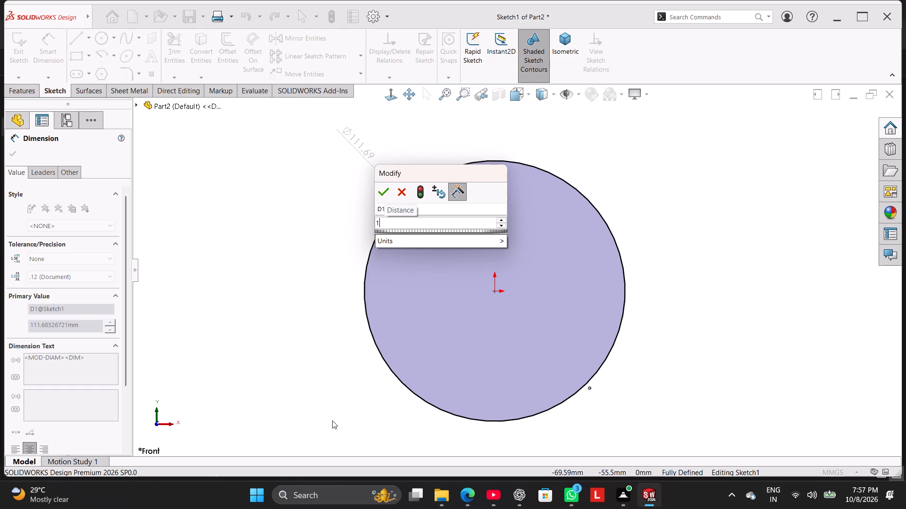
{"action": "key", "text": "BackSpace"}
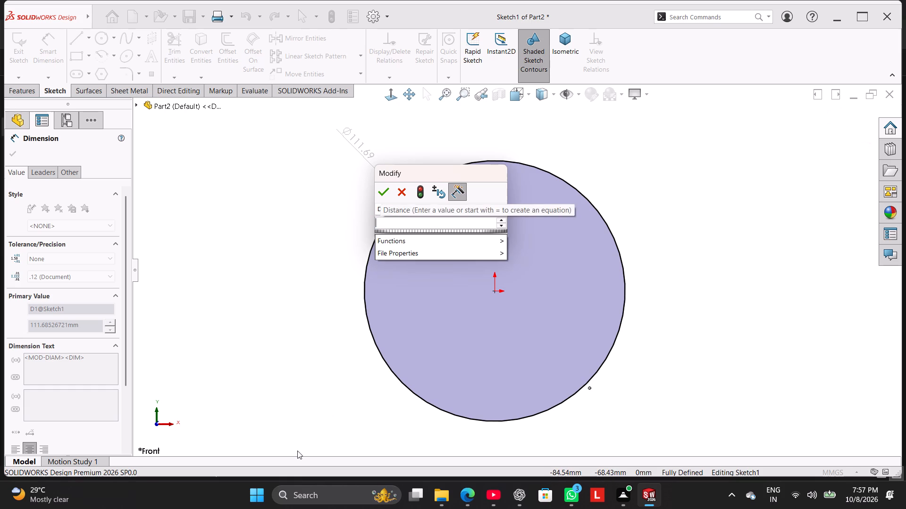
{"action": "key", "text": "2"}
{"action": "key", "text": "Return"}
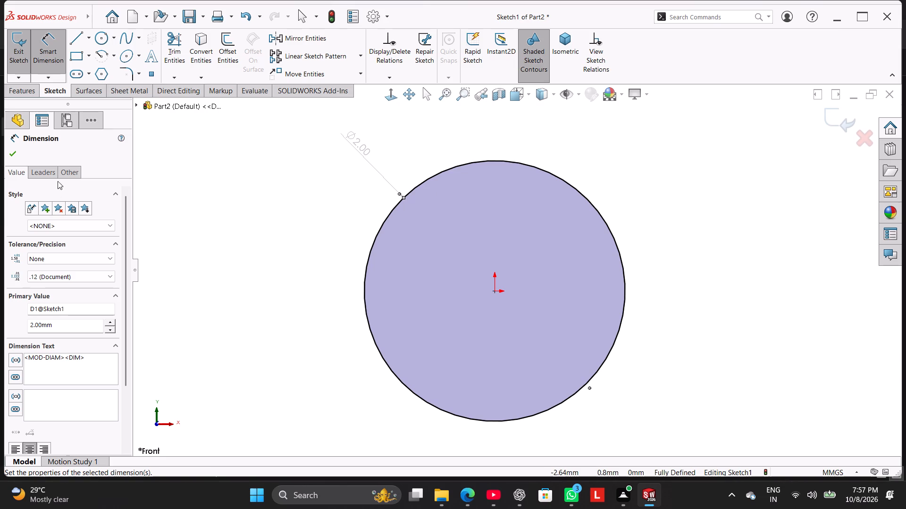
{"action": "left_click", "coordinate": [48, 175]}
{"action": "left_click", "coordinate": [32, 241]}
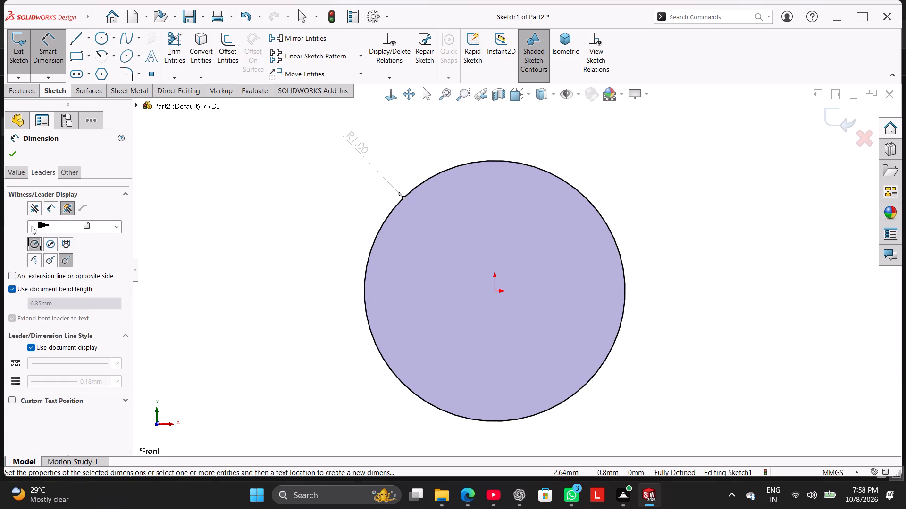
{"action": "left_click", "coordinate": [16, 157]}
{"action": "left_click", "coordinate": [195, 203]}
Sketch two larger concentric circles centred on the origin, with radii of about 1.28 mm and 1.66 mm.
{"action": "scroll", "coordinate": [355, 247], "scroll_direction": "up", "scroll_amount": 1}
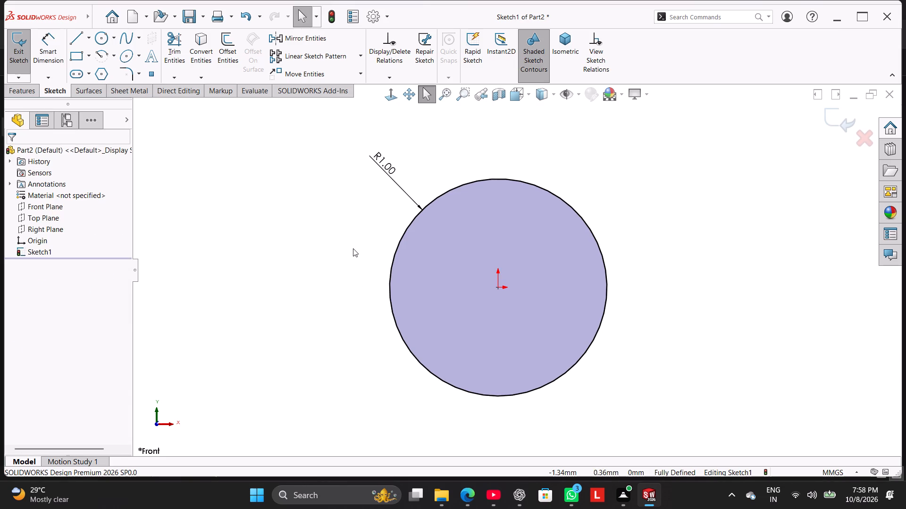
{"action": "left_click", "coordinate": [97, 38]}
{"action": "left_click", "coordinate": [496, 288]}
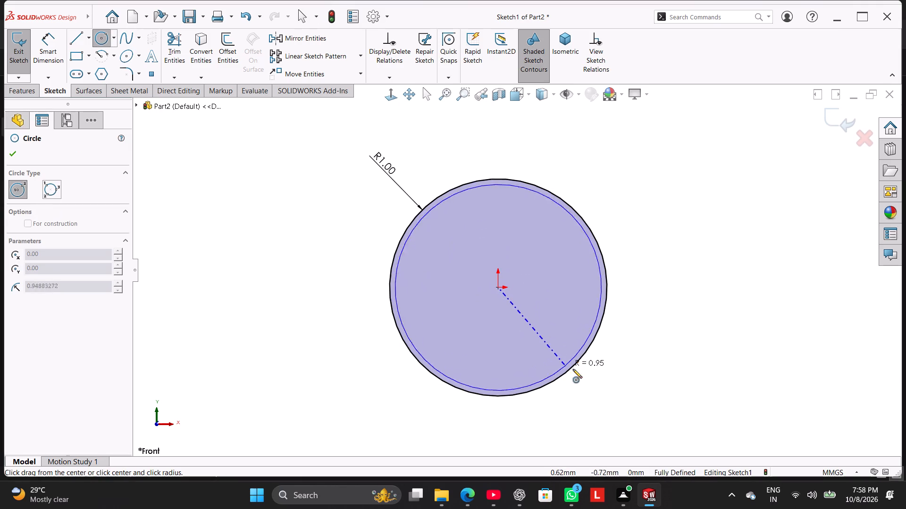
{"action": "left_click", "coordinate": [597, 386]}
{"action": "left_click", "coordinate": [498, 285]}
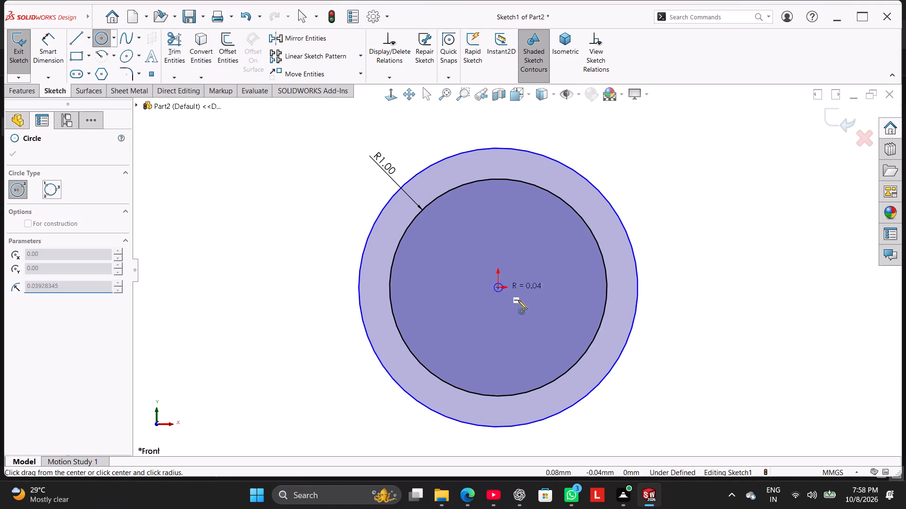
{"action": "left_click", "coordinate": [662, 363]}
{"action": "right_click", "coordinate": [712, 235]}
{"action": "left_click_drag", "start_coordinate": [730, 241], "coordinate": [721, 241]}
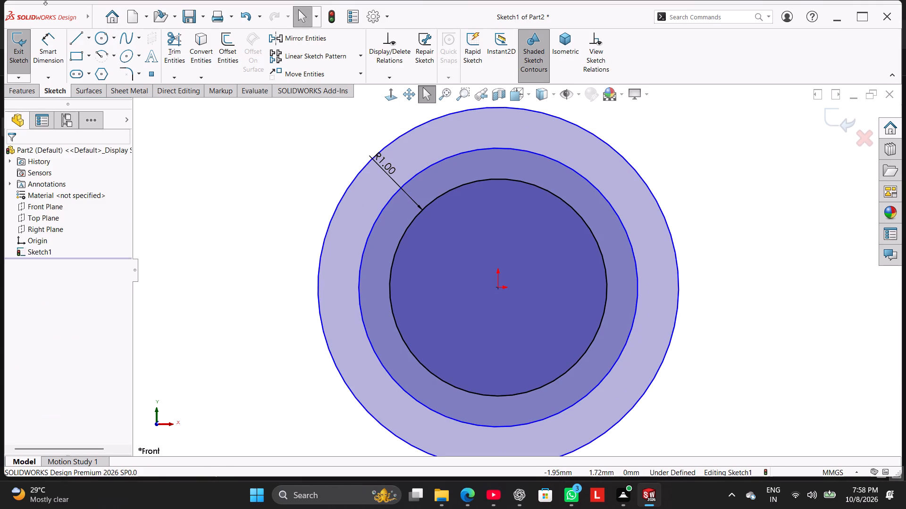
Dimension the middle circle with a diameter of 1.31*2 mm and display the dimension as a radius.
{"action": "left_click", "coordinate": [49, 54]}
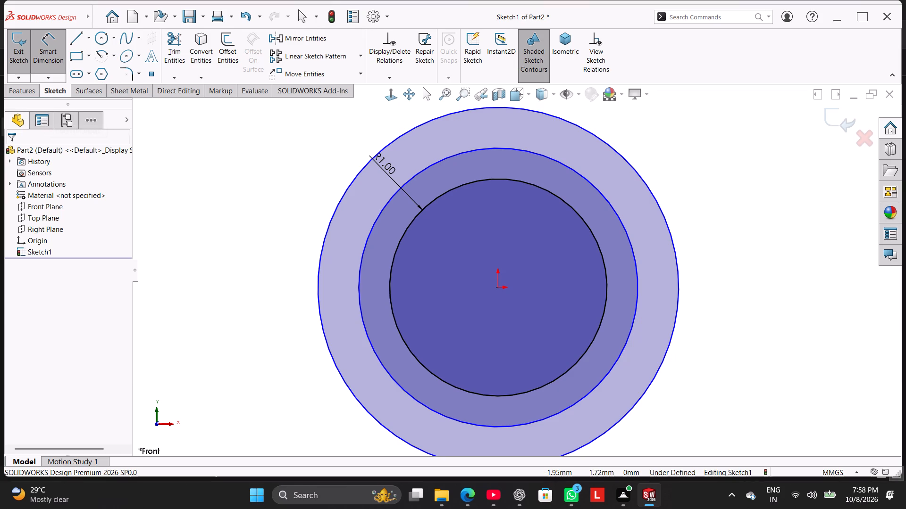
{"action": "left_click", "coordinate": [384, 206]}
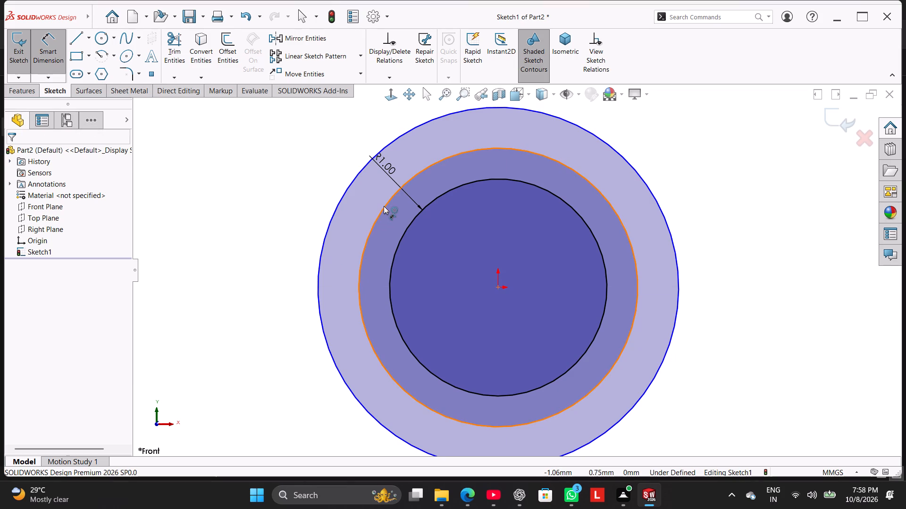
{"action": "left_click", "coordinate": [308, 137]}
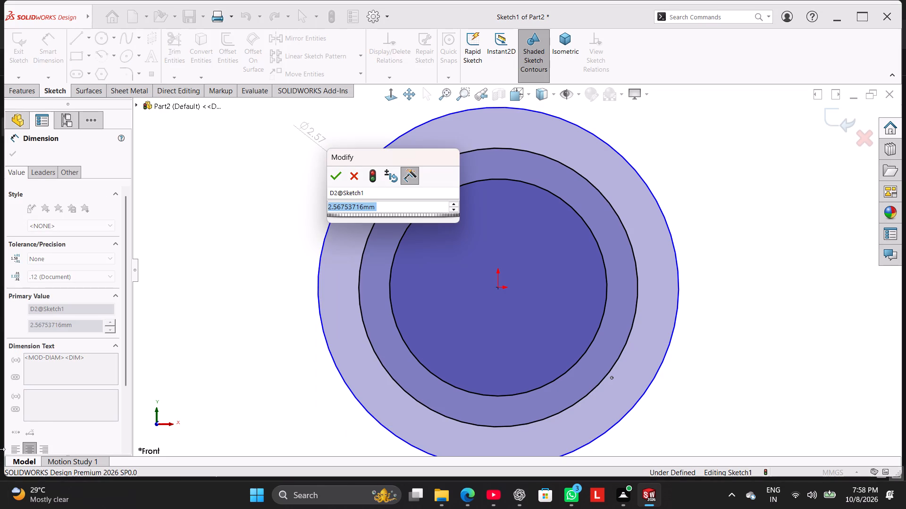
{"action": "type", "text": "1.3"}
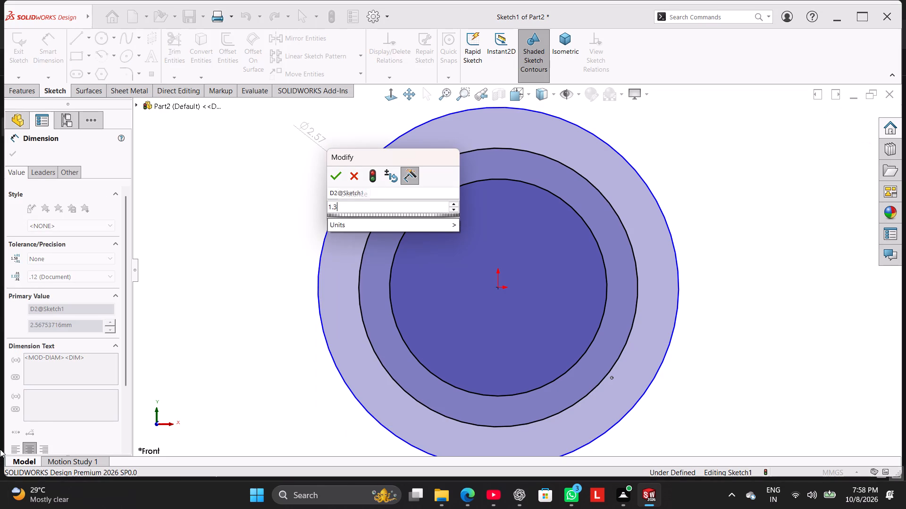
{"action": "key", "text": "1"}
{"action": "type", "text": "*2"}
{"action": "key", "text": "Return"}
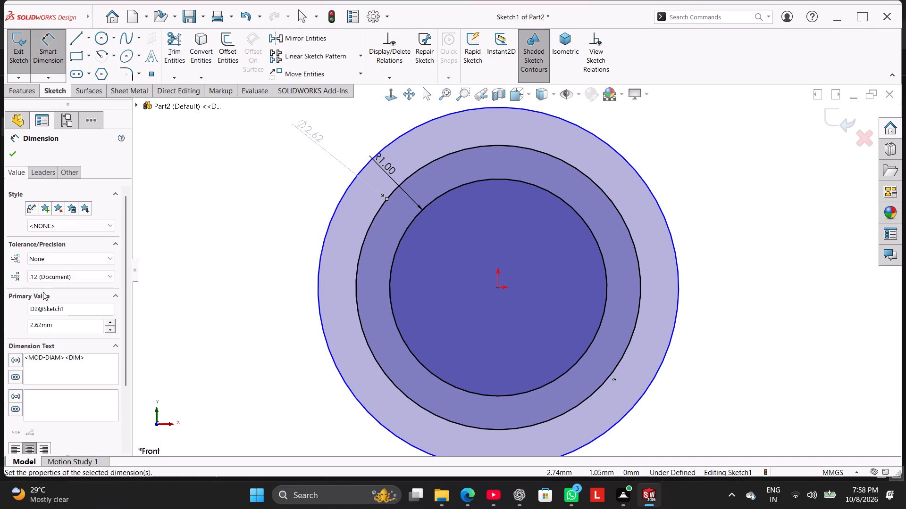
{"action": "left_click", "coordinate": [54, 172]}
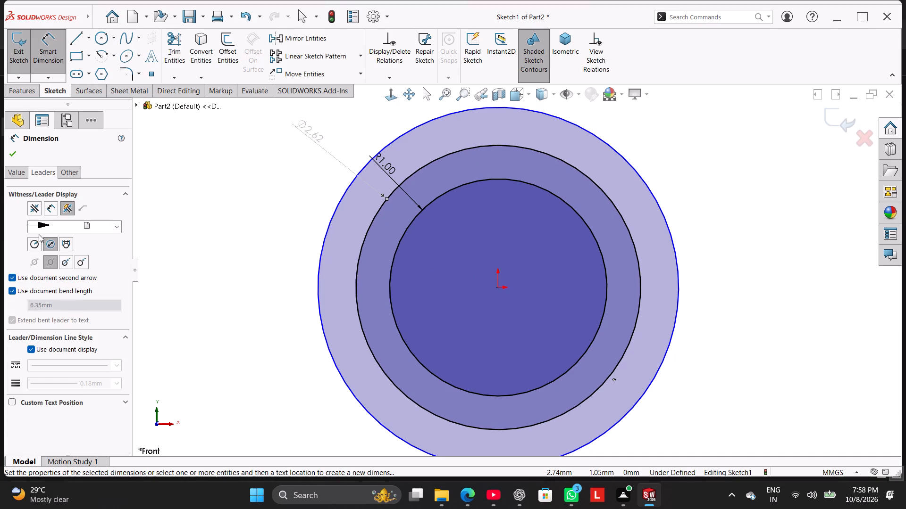
{"action": "left_click", "coordinate": [32, 244]}
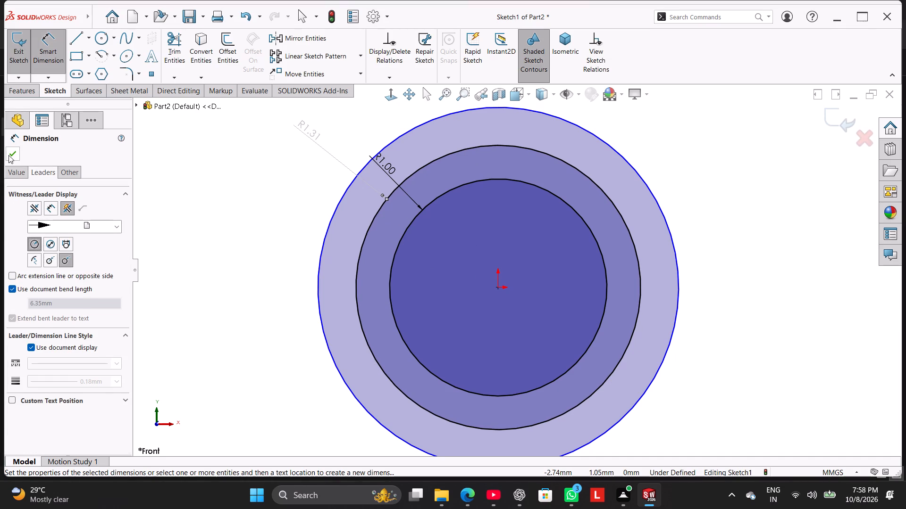
{"action": "left_click", "coordinate": [8, 155]}
{"action": "left_click", "coordinate": [168, 203]}
Dimension the outermost circle with a diameter of 0.5 mm and display the dimension as a radius.
{"action": "left_click", "coordinate": [59, 63]}
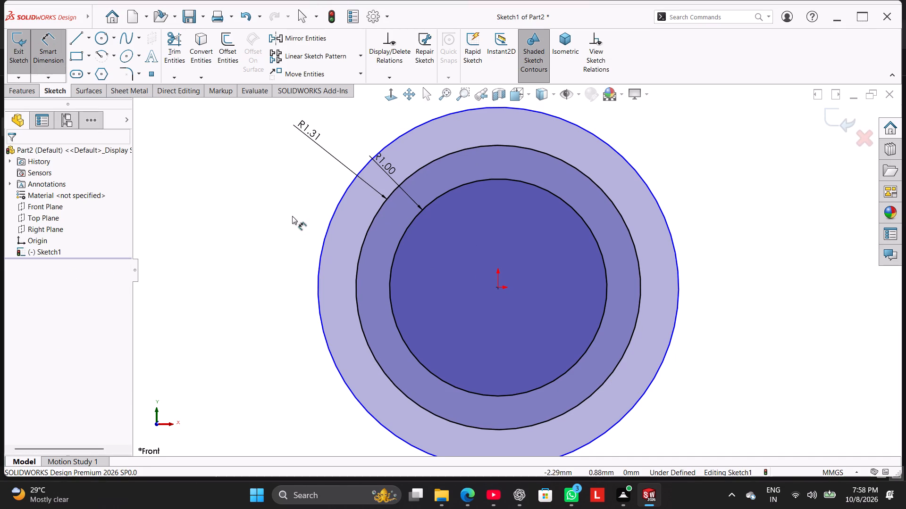
{"action": "left_click", "coordinate": [331, 222]}
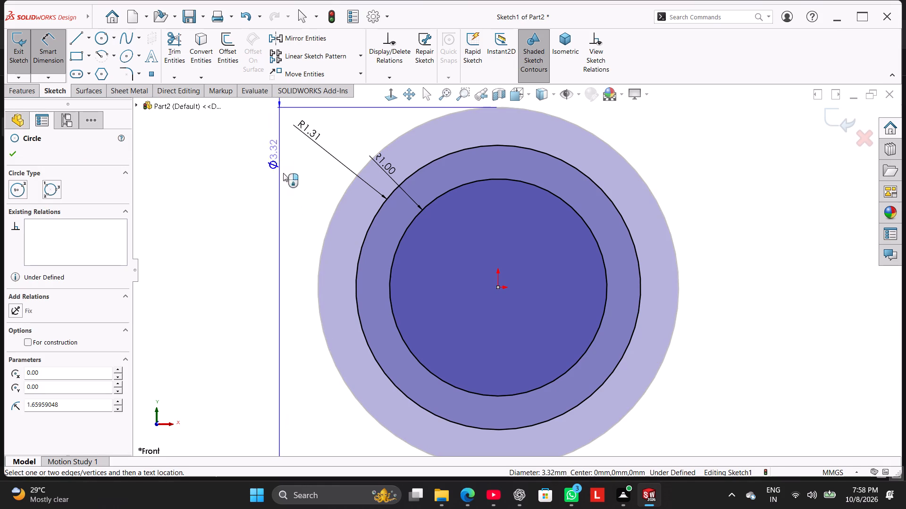
{"action": "scroll", "coordinate": [319, 419], "scroll_direction": "up", "scroll_amount": 1}
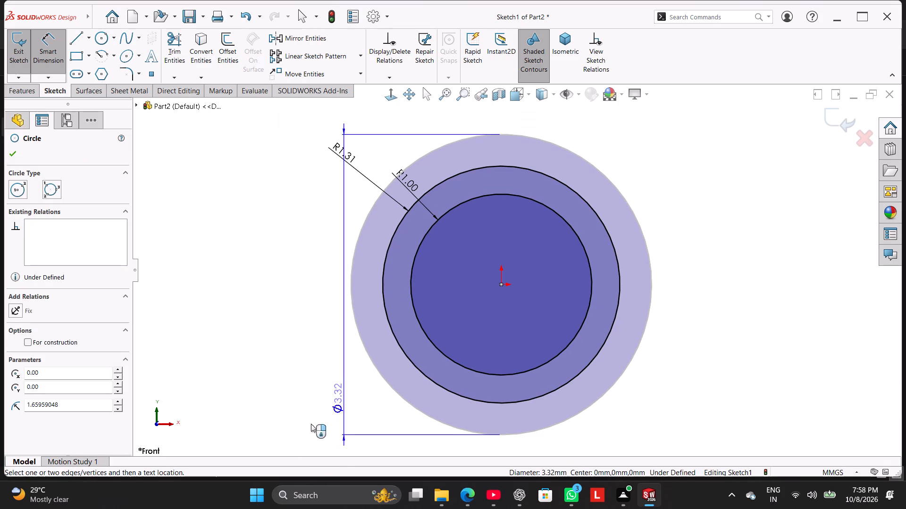
{"action": "left_click", "coordinate": [352, 433]}
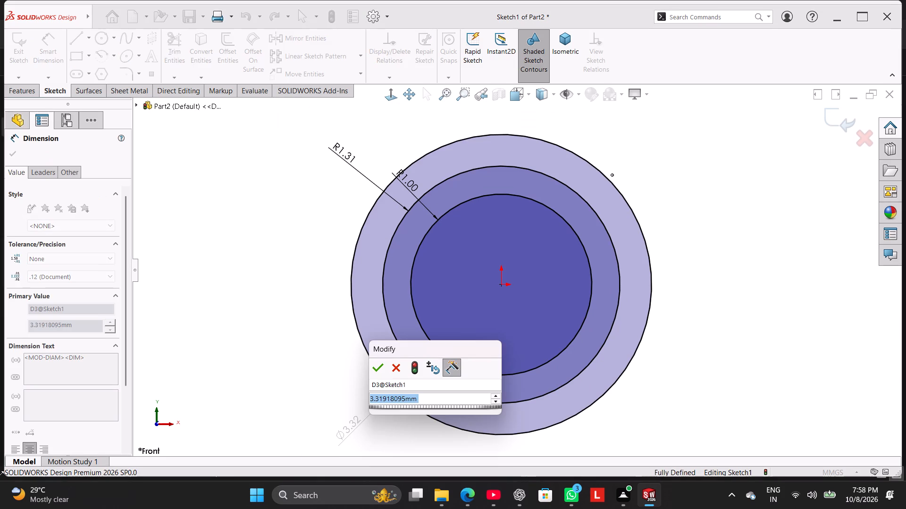
{"action": "type", "text": "0.5"}
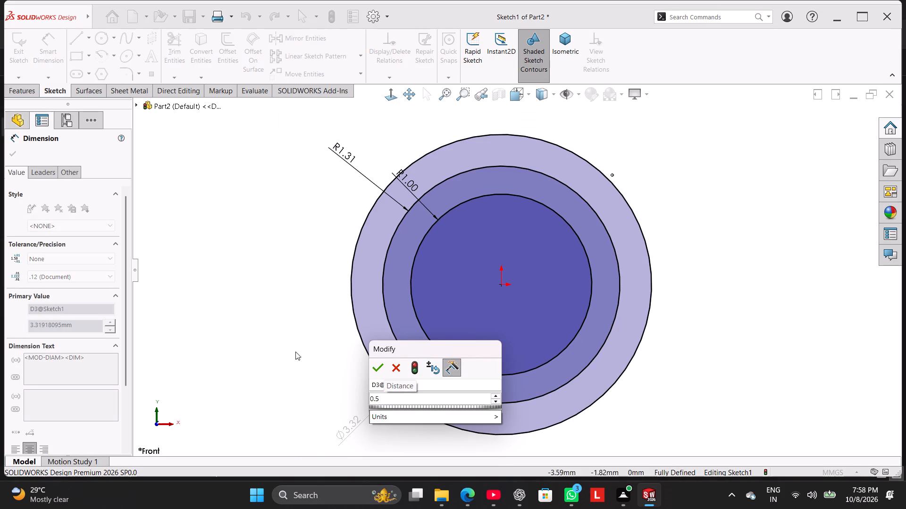
{"action": "left_click_drag", "start_coordinate": [378, 370], "coordinate": [381, 361]}
{"action": "left_click", "coordinate": [34, 174]}
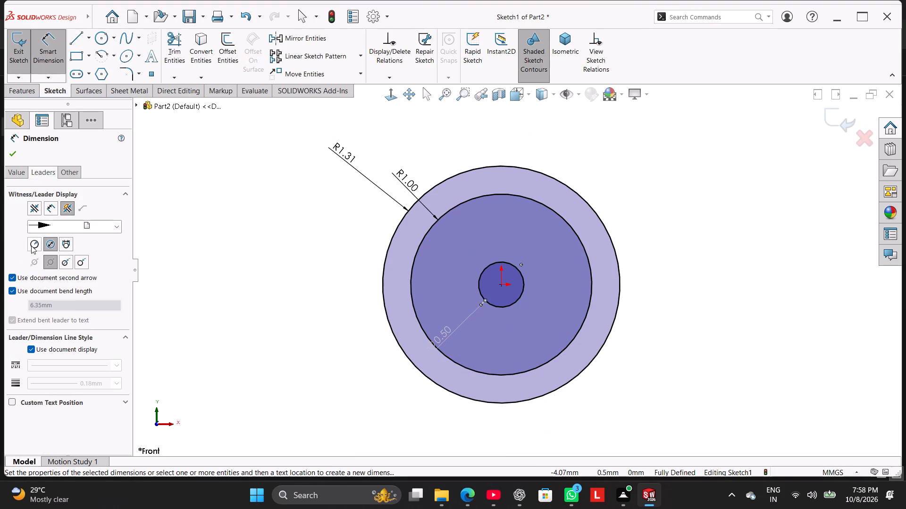
{"action": "left_click", "coordinate": [31, 246]}
{"action": "left_click", "coordinate": [12, 158]}
{"action": "left_click", "coordinate": [191, 211]}
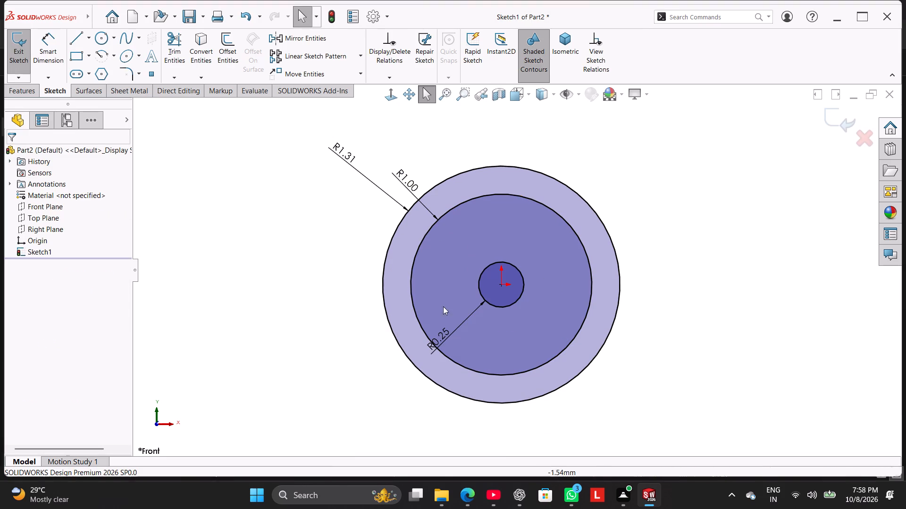
Move the R0.25, R1.00 and R1.31 dimension texts outside the circles, spaced apart along their right-hand side.
{"action": "left_click_drag", "start_coordinate": [445, 329], "coordinate": [604, 144]}
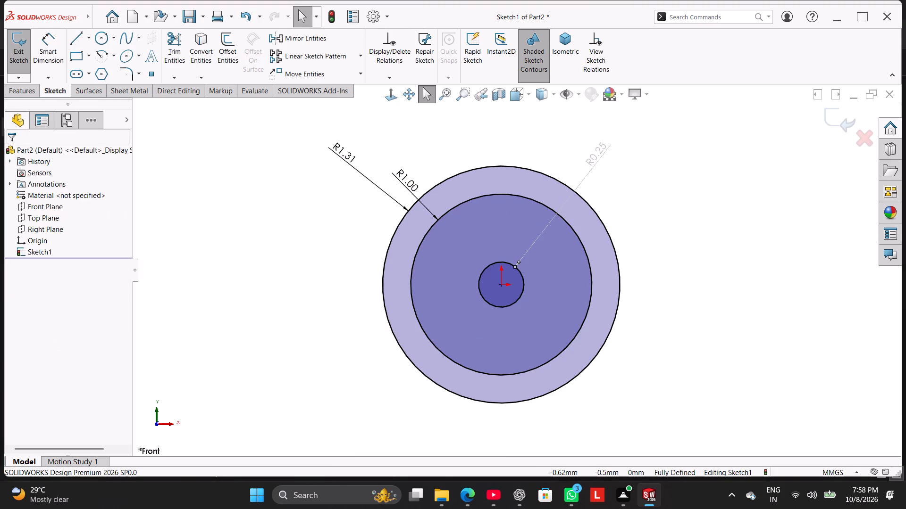
{"action": "left_click", "coordinate": [648, 188]}
{"action": "left_click_drag", "start_coordinate": [401, 178], "coordinate": [682, 246]}
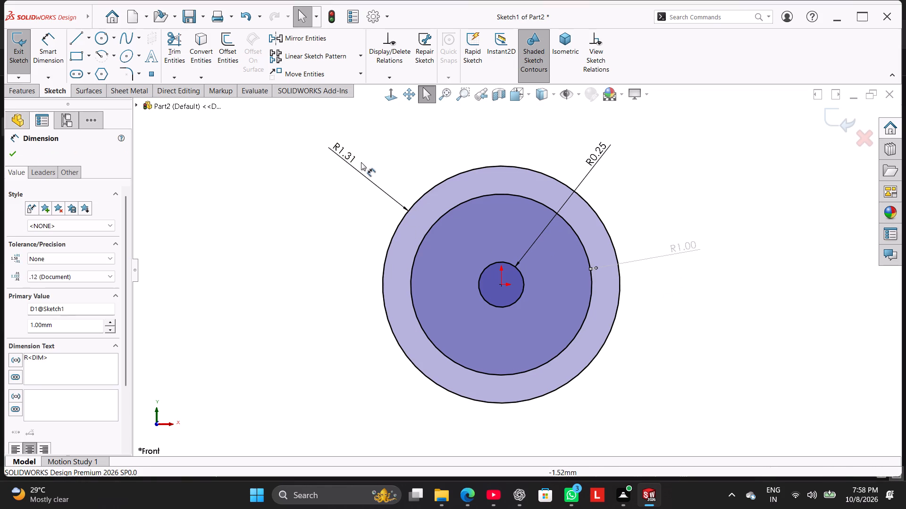
{"action": "left_click_drag", "start_coordinate": [350, 156], "coordinate": [658, 321]}
{"action": "left_click", "coordinate": [668, 202]}
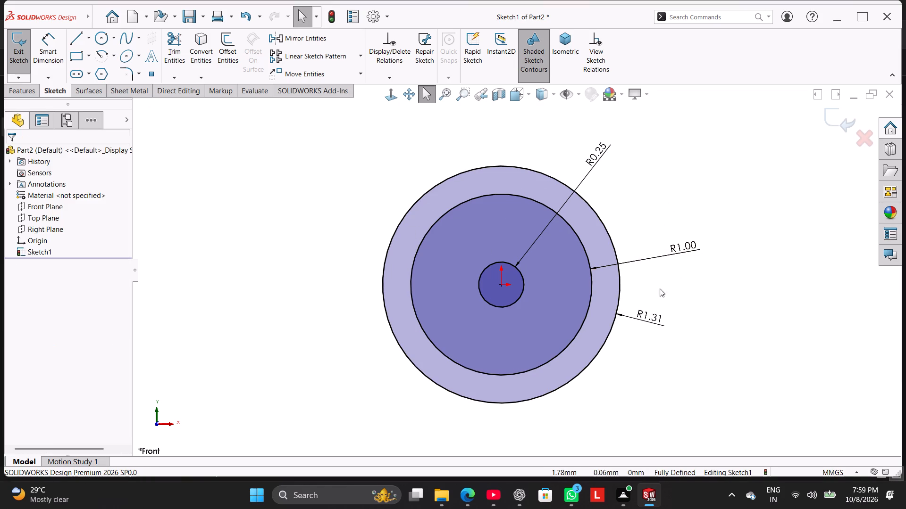
{"action": "left_click_drag", "start_coordinate": [653, 316], "coordinate": [675, 321]}
{"action": "left_click", "coordinate": [659, 209]}
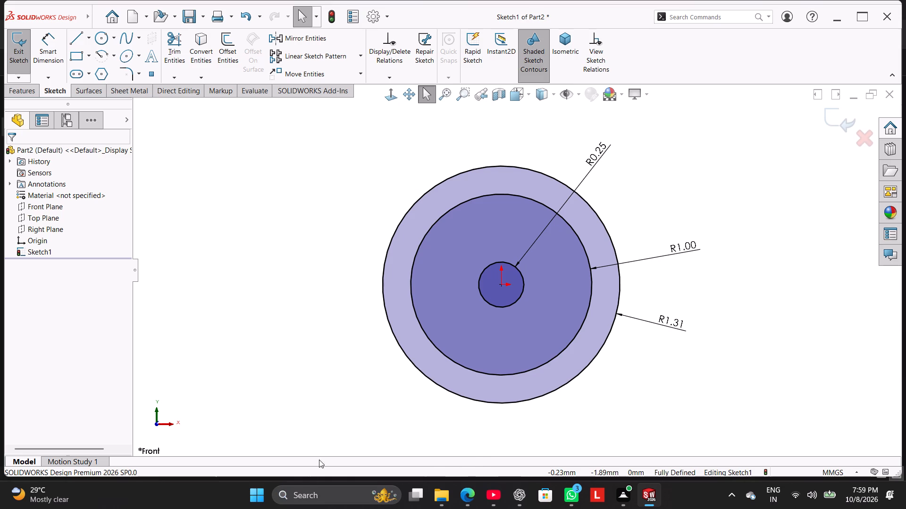
Draw a vertical centerline from the origin down to the bottom of the R1.31 circle.
{"action": "scroll", "coordinate": [496, 285], "scroll_direction": "down", "scroll_amount": 2}
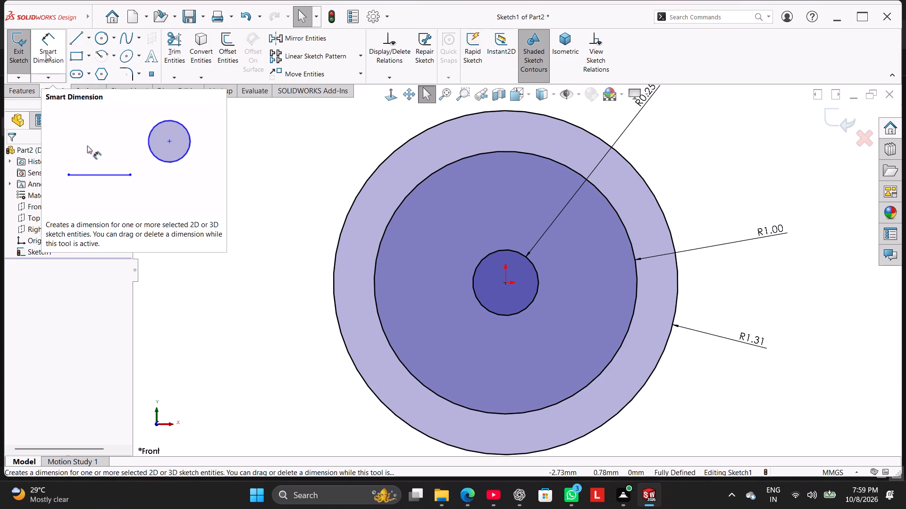
{"action": "left_click", "coordinate": [90, 37]}
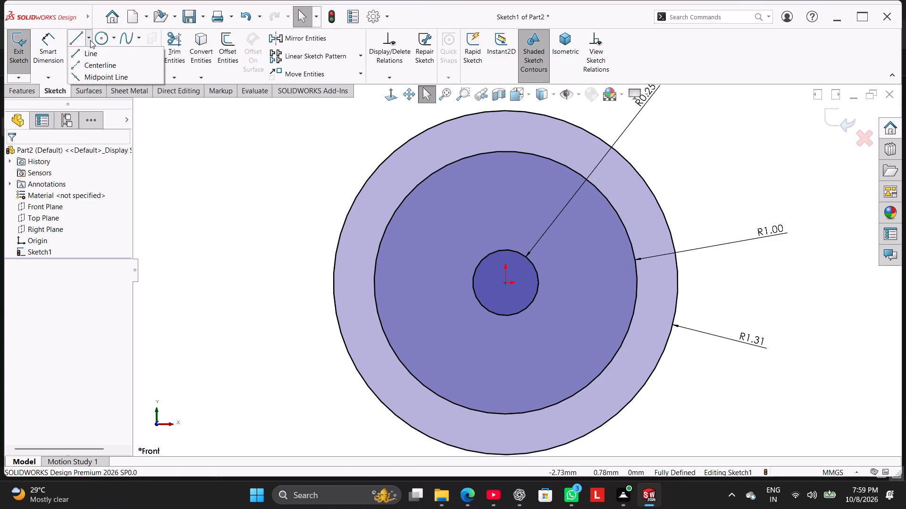
{"action": "left_click", "coordinate": [96, 66]}
{"action": "left_click", "coordinate": [503, 283]}
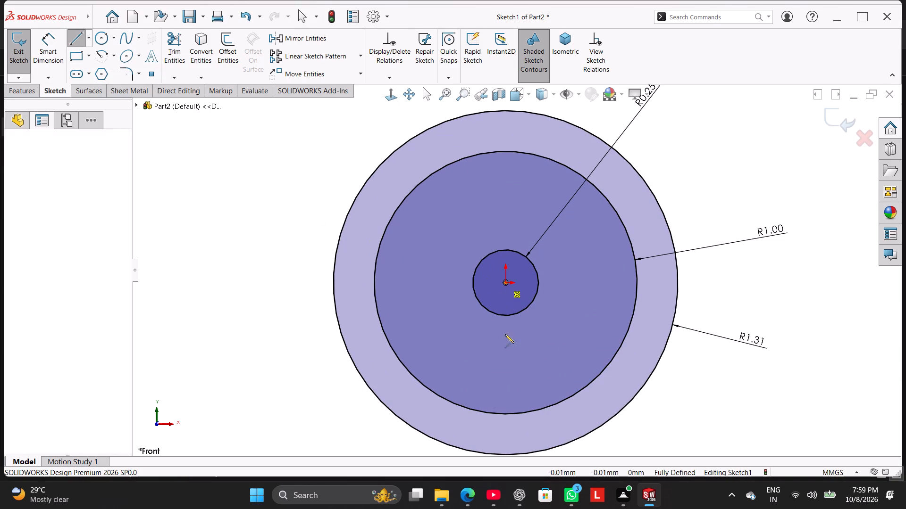
{"action": "left_click", "coordinate": [505, 454]}
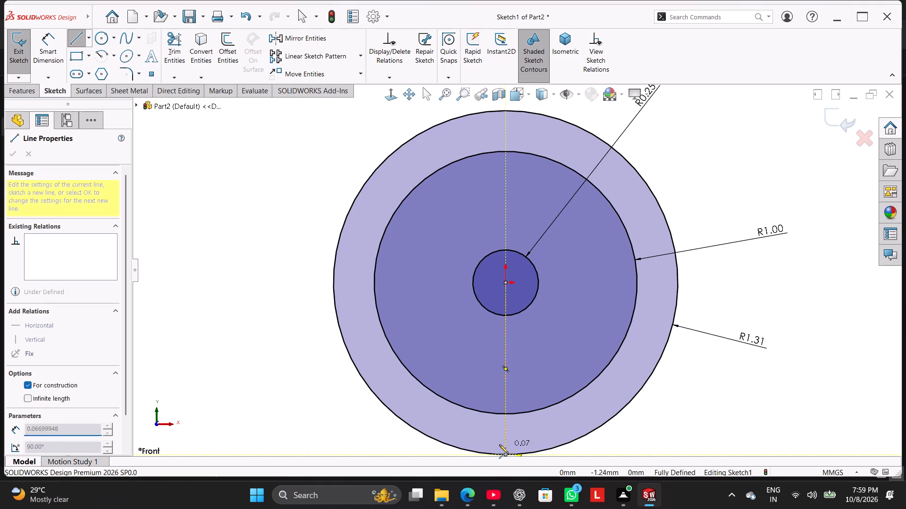
{"action": "right_click", "coordinate": [304, 388]}
{"action": "left_click_drag", "start_coordinate": [320, 388], "coordinate": [326, 390]}
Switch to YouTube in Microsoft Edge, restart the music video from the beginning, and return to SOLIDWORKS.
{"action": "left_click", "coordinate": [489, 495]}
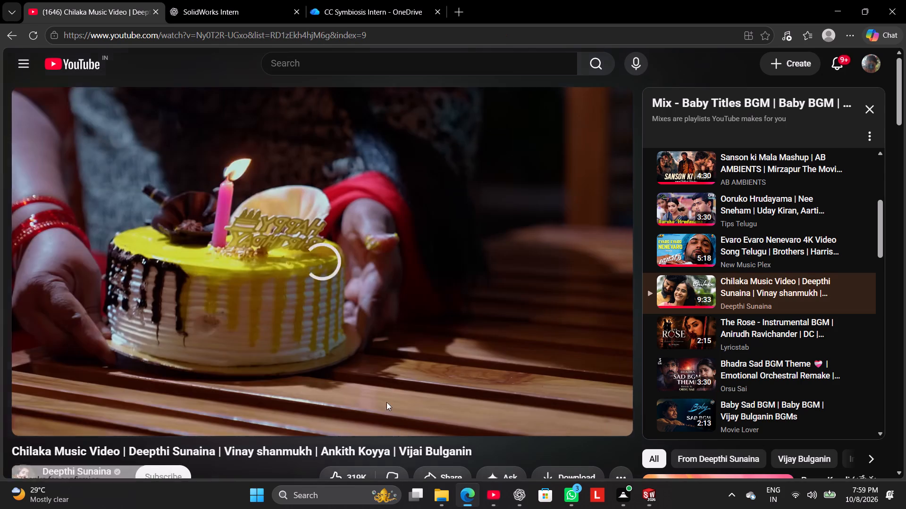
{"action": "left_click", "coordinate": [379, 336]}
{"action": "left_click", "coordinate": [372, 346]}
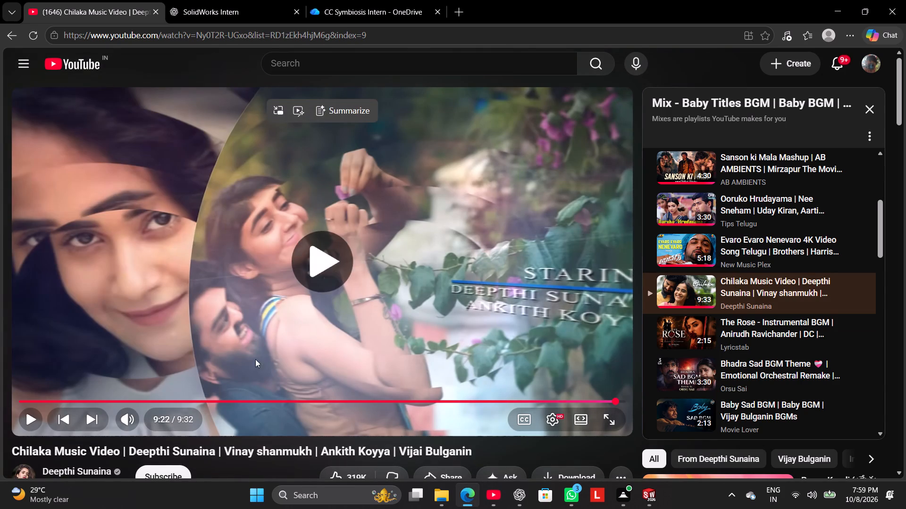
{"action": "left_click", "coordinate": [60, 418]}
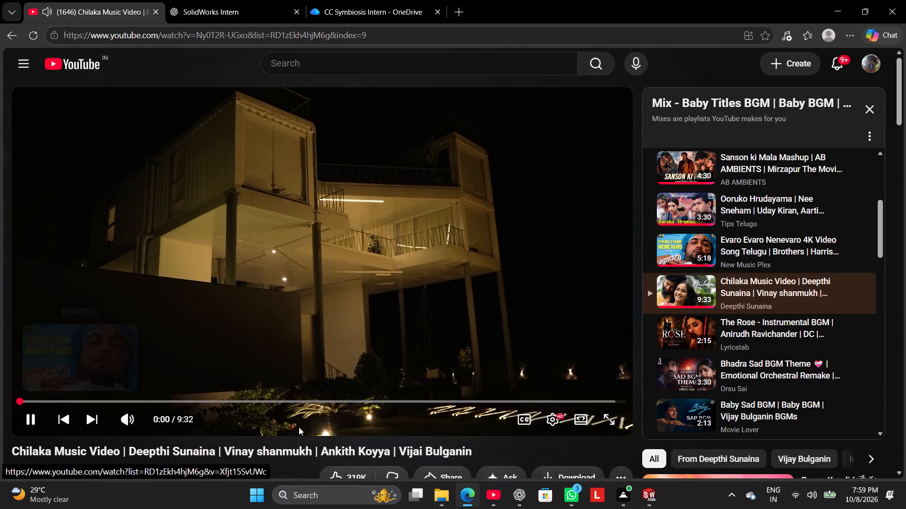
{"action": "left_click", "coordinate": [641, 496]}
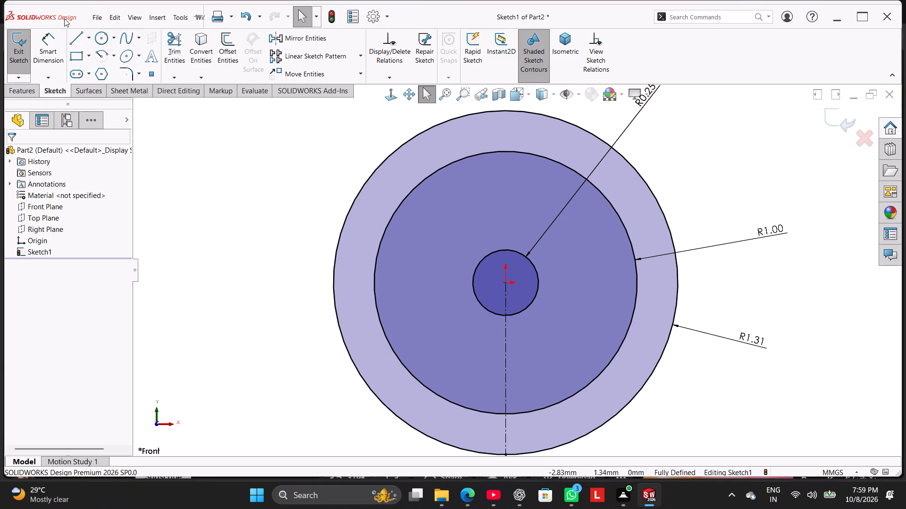
Draw a vertical line about 0.14 mm long just below the R0.25 circle, to the right of the centerline.
{"action": "left_click", "coordinate": [73, 40]}
{"action": "left_click", "coordinate": [522, 335]}
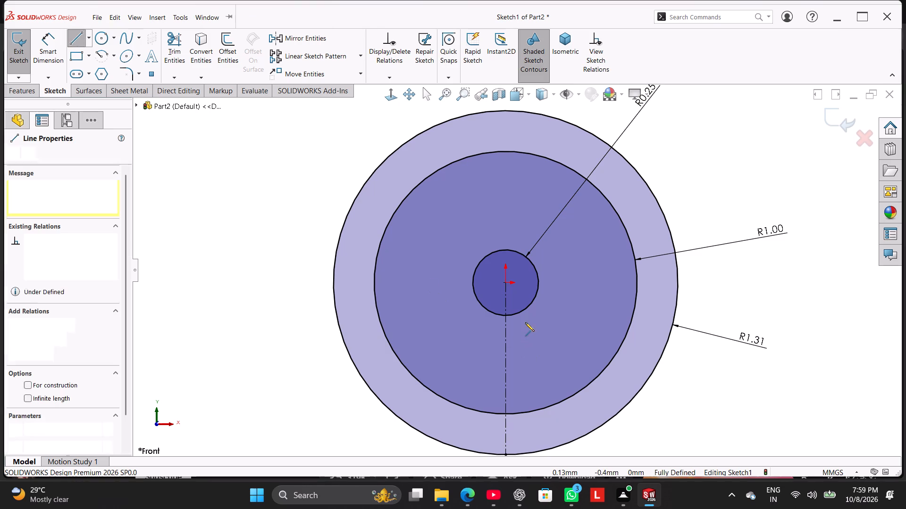
{"action": "left_click", "coordinate": [521, 317]}
{"action": "right_click", "coordinate": [561, 308]}
{"action": "left_click", "coordinate": [574, 311]}
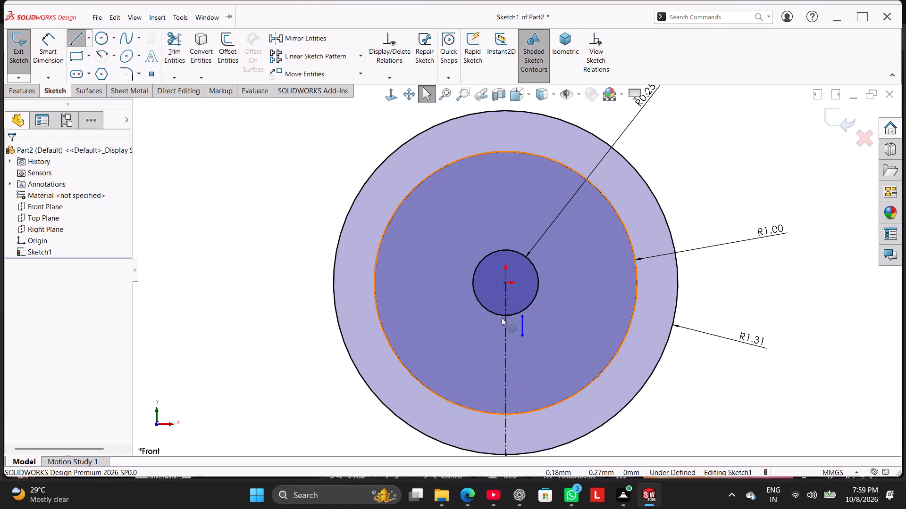
Mirror the short vertical line about the vertical centerline.
{"action": "left_click", "coordinate": [524, 328]}
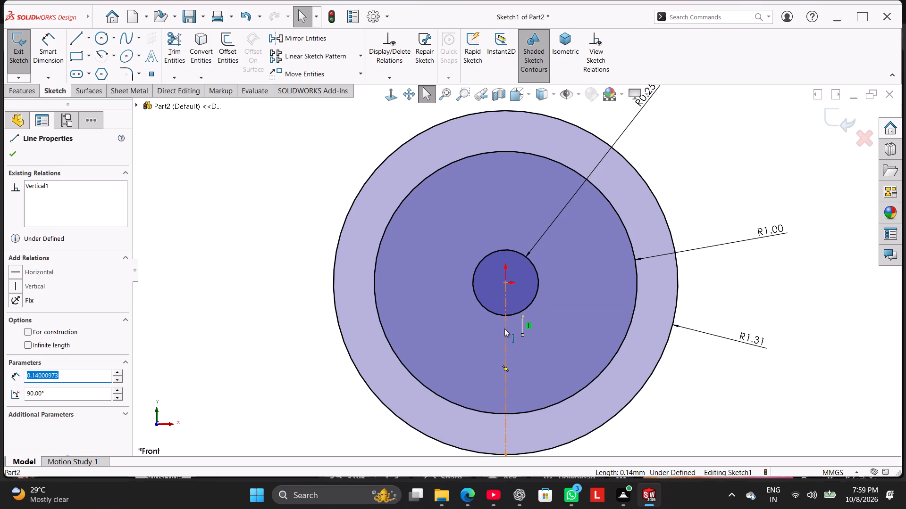
{"action": "left_click", "coordinate": [504, 328], "text": "ctrl"}
{"action": "left_click", "coordinate": [314, 38]}
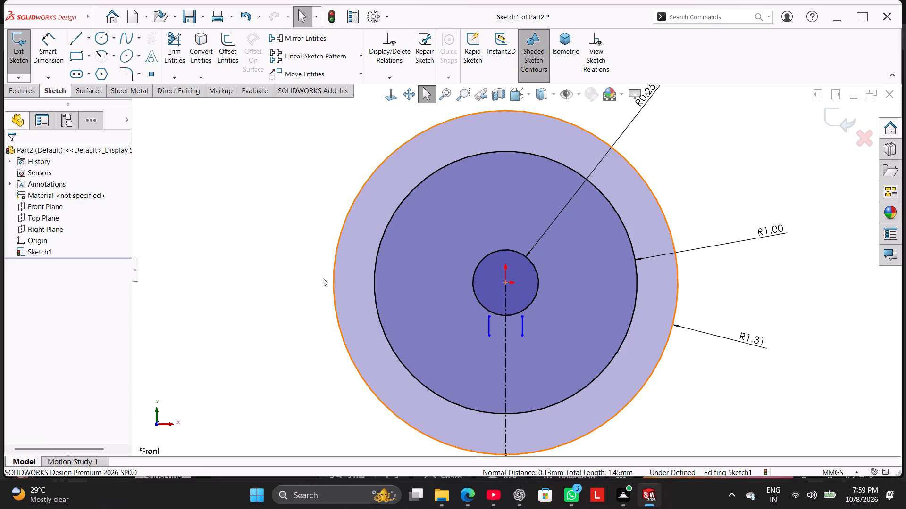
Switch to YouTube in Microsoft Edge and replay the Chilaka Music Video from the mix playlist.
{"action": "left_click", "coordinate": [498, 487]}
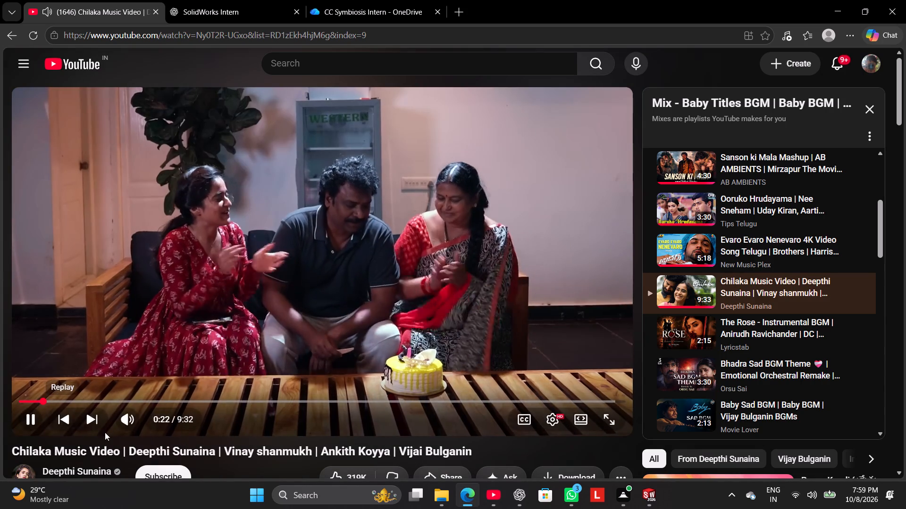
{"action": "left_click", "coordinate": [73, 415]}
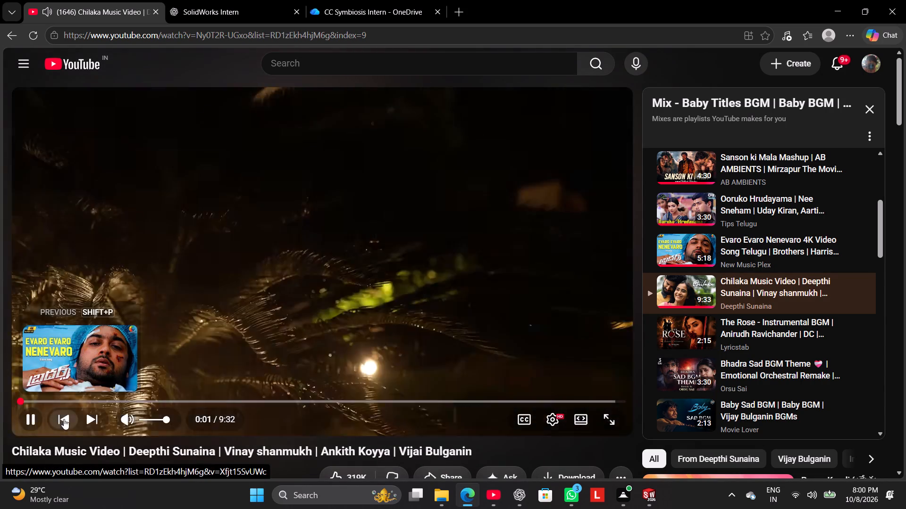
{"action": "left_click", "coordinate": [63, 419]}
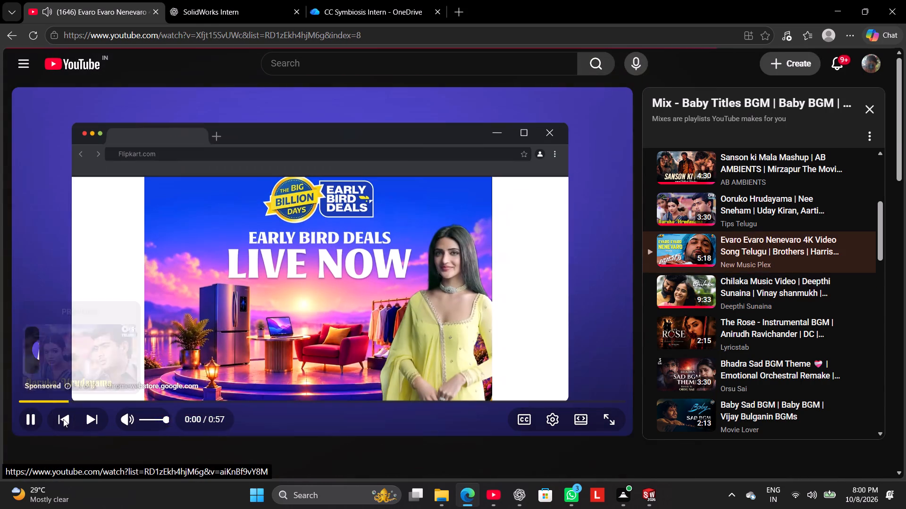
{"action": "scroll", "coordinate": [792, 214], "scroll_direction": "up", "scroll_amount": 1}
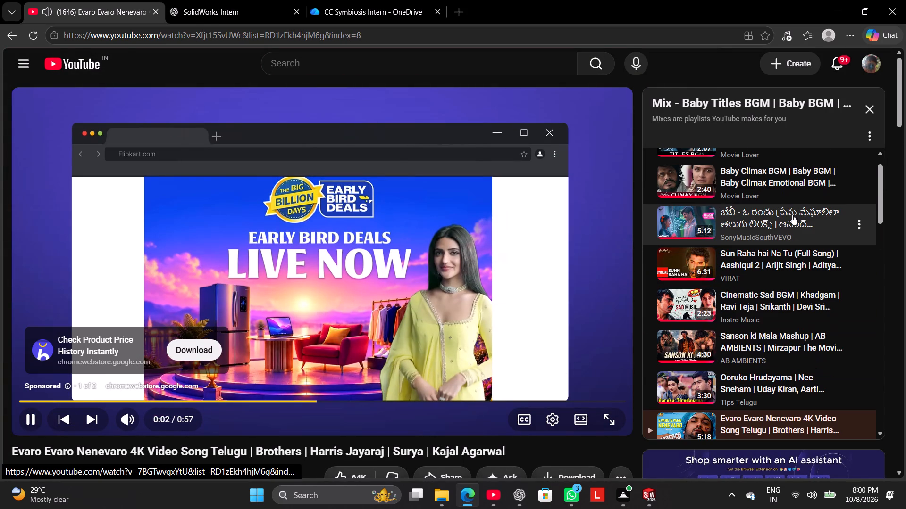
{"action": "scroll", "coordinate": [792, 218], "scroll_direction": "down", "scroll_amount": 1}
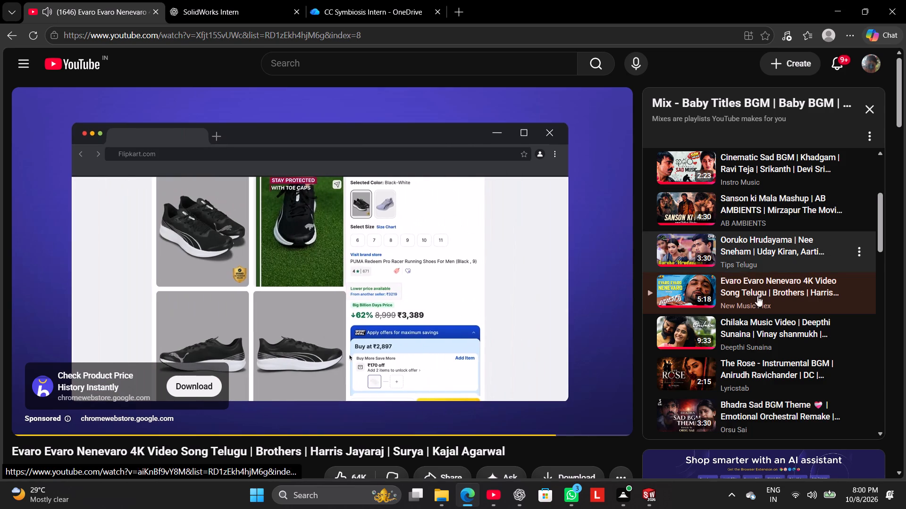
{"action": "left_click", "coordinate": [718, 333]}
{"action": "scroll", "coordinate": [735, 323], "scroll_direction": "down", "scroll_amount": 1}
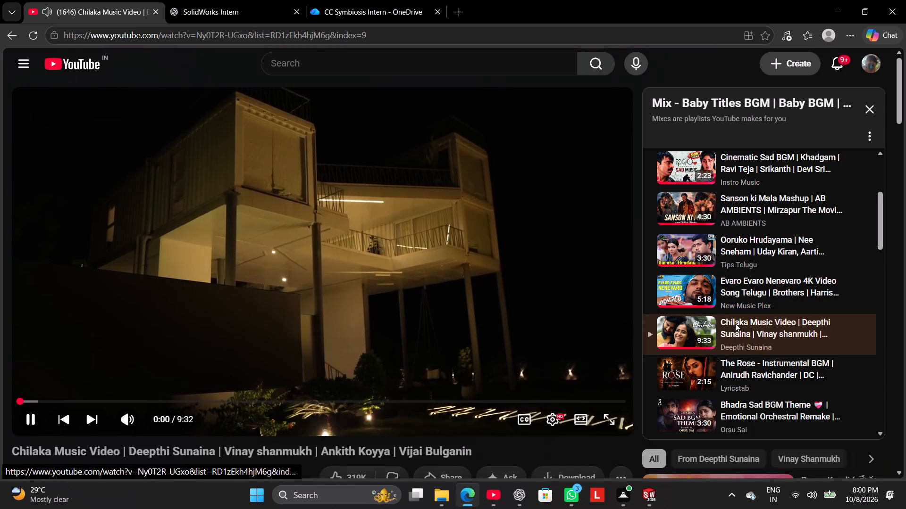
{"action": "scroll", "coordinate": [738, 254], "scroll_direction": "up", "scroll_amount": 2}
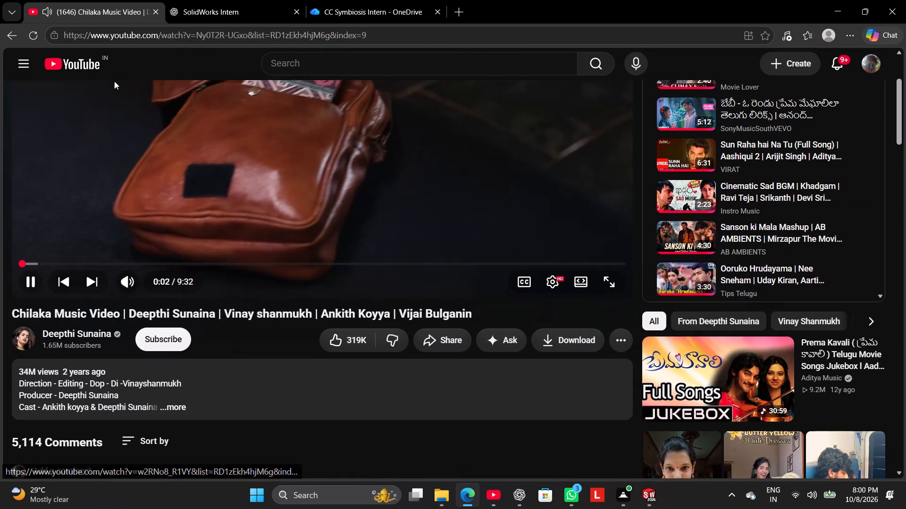
Go back through the previously played videos to the Baby Climax BGM video.
{"action": "left_click", "coordinate": [9, 38]}
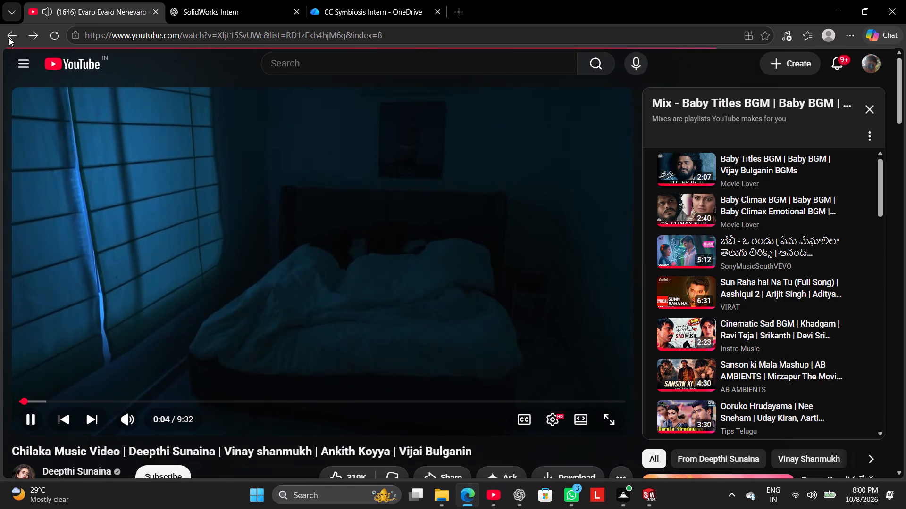
{"action": "left_click", "coordinate": [10, 36]}
{"action": "left_click", "coordinate": [10, 36]}
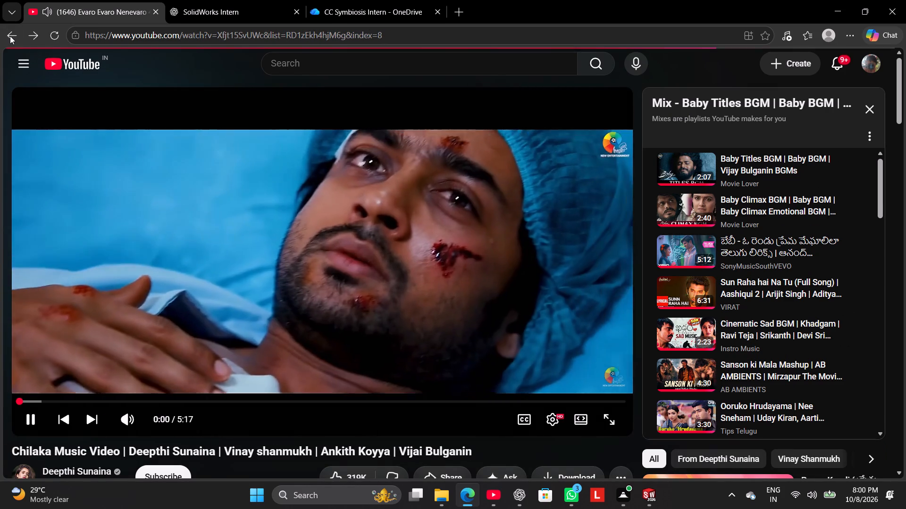
{"action": "left_click", "coordinate": [10, 36]}
{"action": "left_click", "coordinate": [10, 36]}
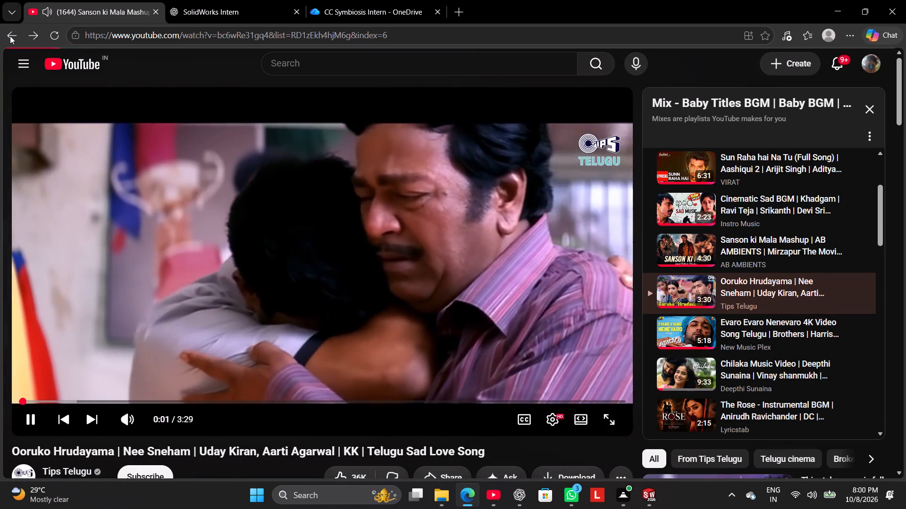
{"action": "left_click", "coordinate": [10, 36]}
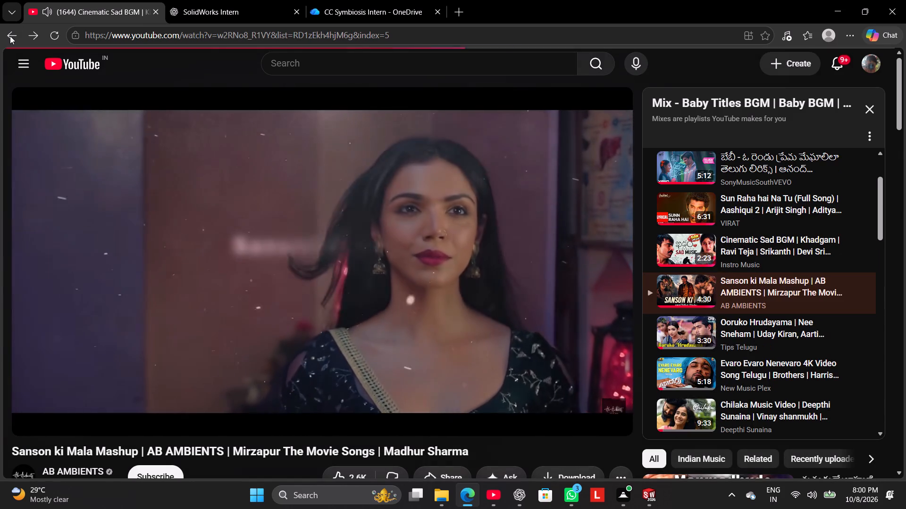
{"action": "left_click", "coordinate": [10, 34]}
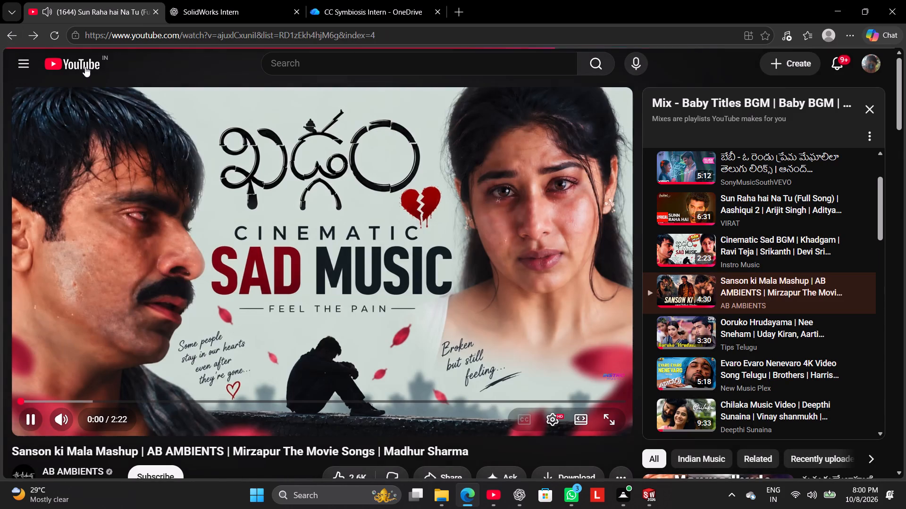
{"action": "left_click", "coordinate": [6, 29]}
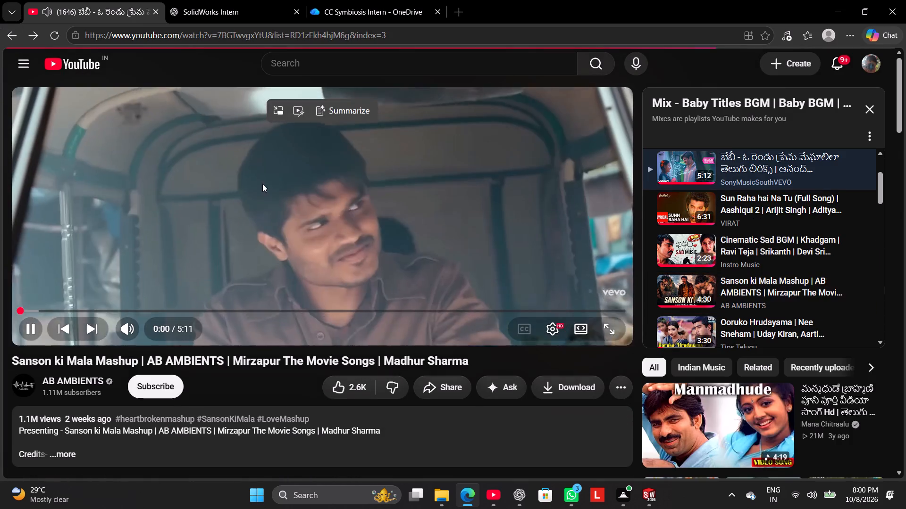
{"action": "left_click", "coordinate": [11, 38]}
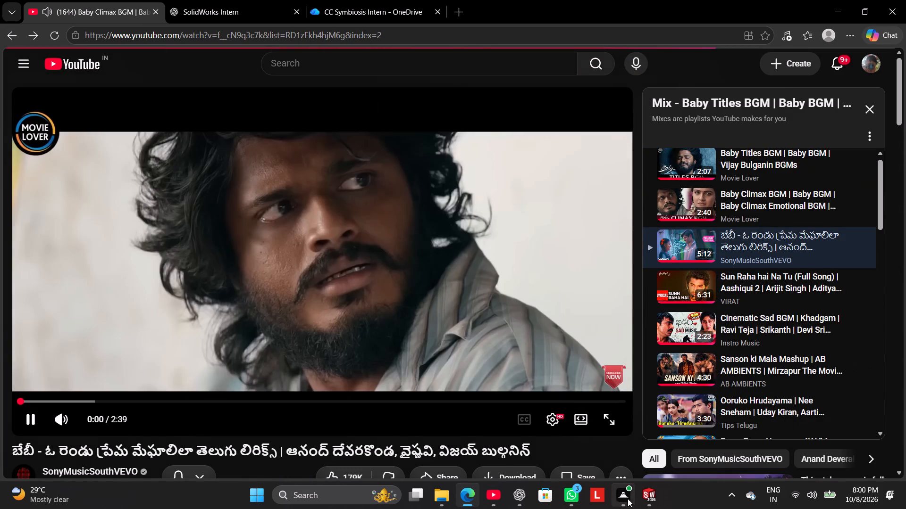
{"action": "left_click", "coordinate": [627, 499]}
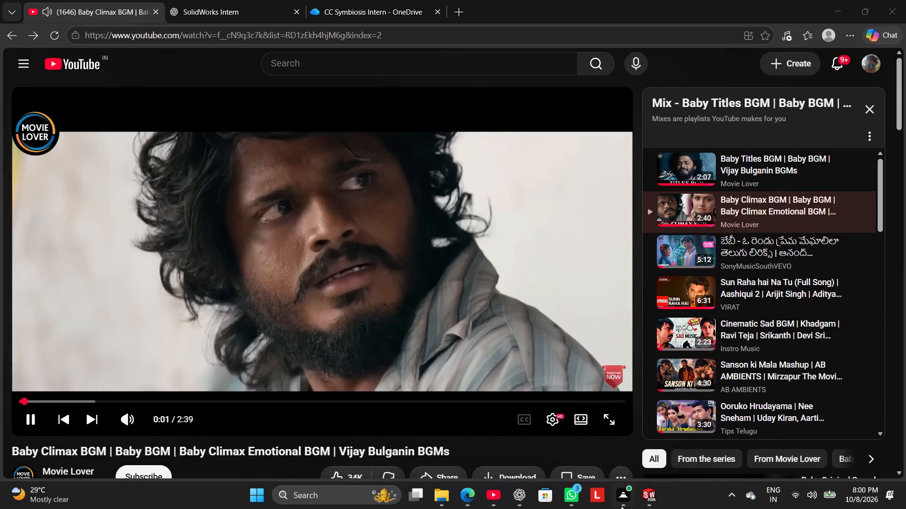
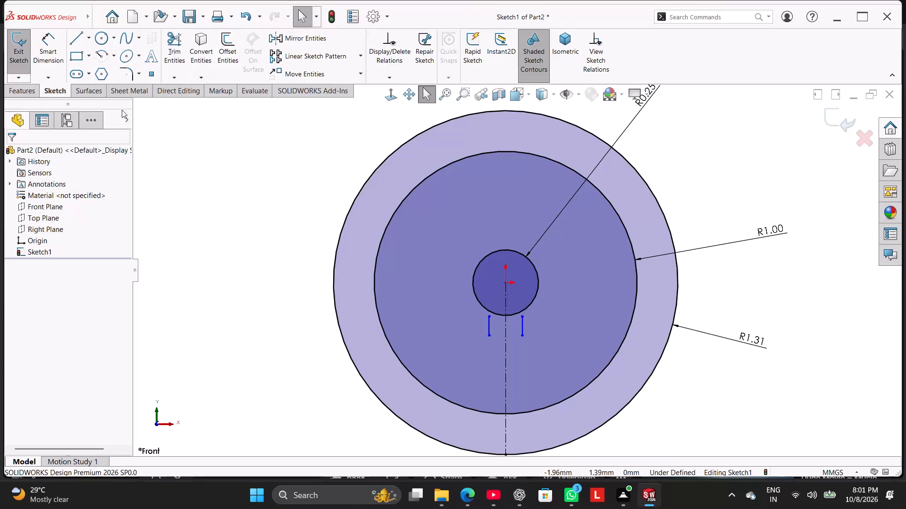
Dimension the spacing between the two short vertical lines below the R0.25 circle as 0.19 mm.
{"action": "left_click", "coordinate": [34, 49]}
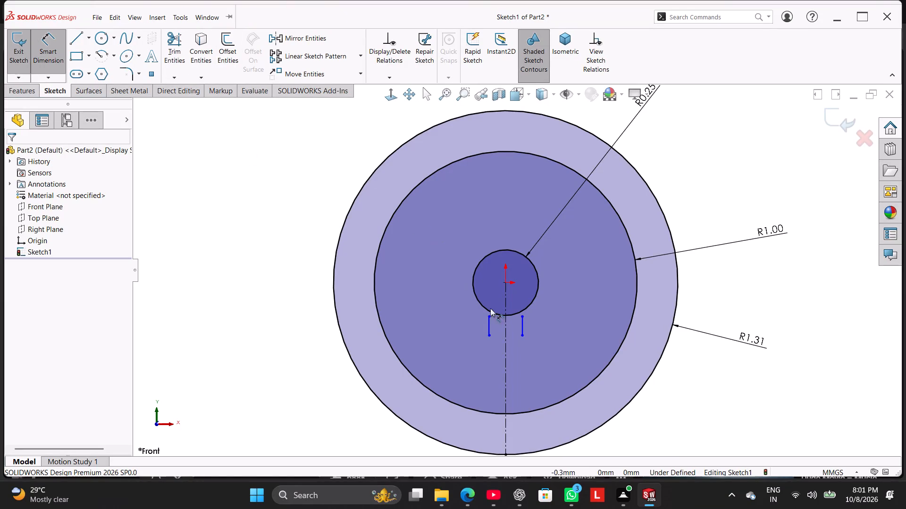
{"action": "left_click", "coordinate": [490, 329]}
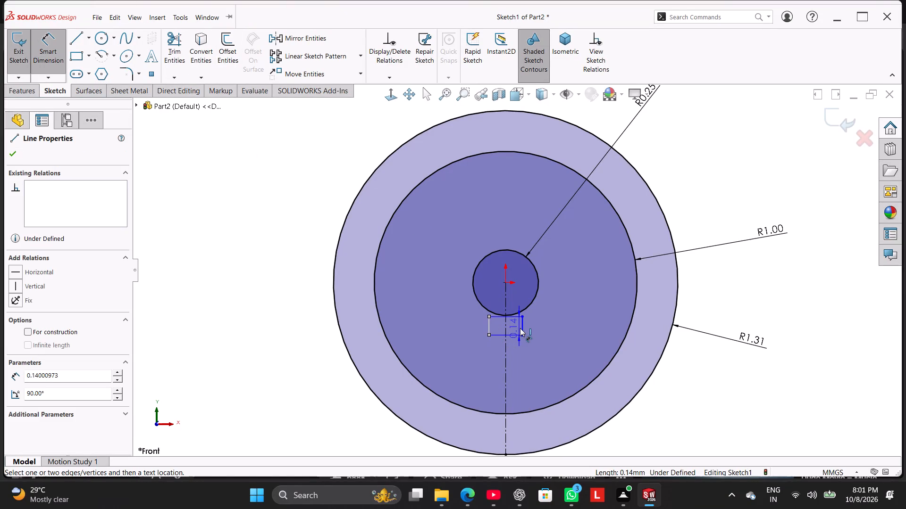
{"action": "left_click", "coordinate": [520, 328]}
{"action": "left_click", "coordinate": [506, 360]}
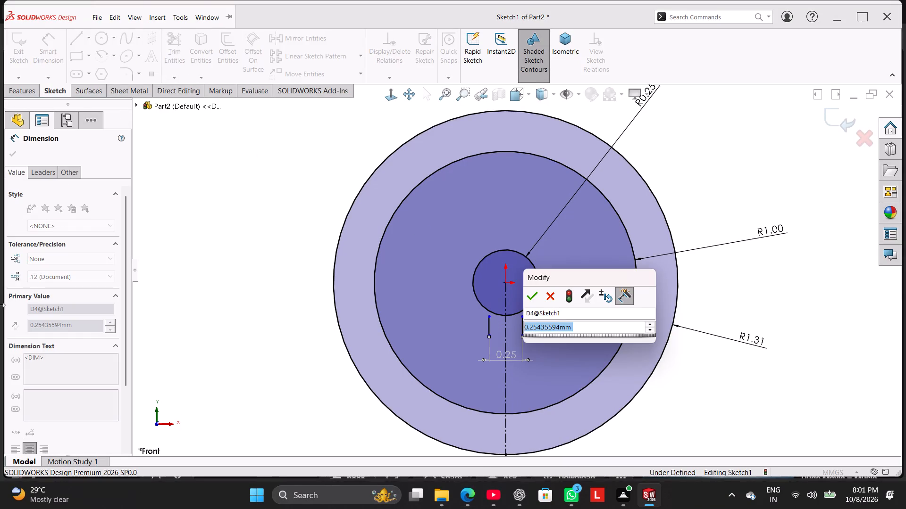
{"action": "type", "text": "0.1"}
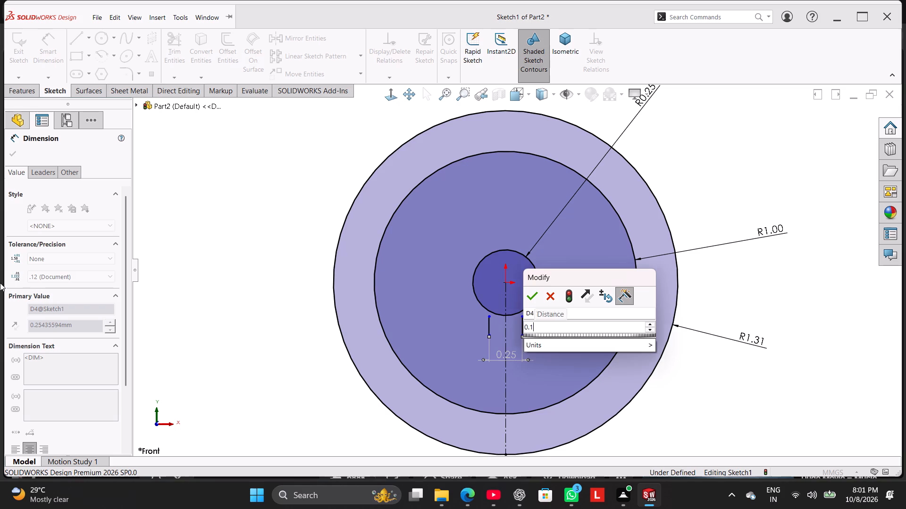
{"action": "key", "text": "9"}
{"action": "key", "text": "Return"}
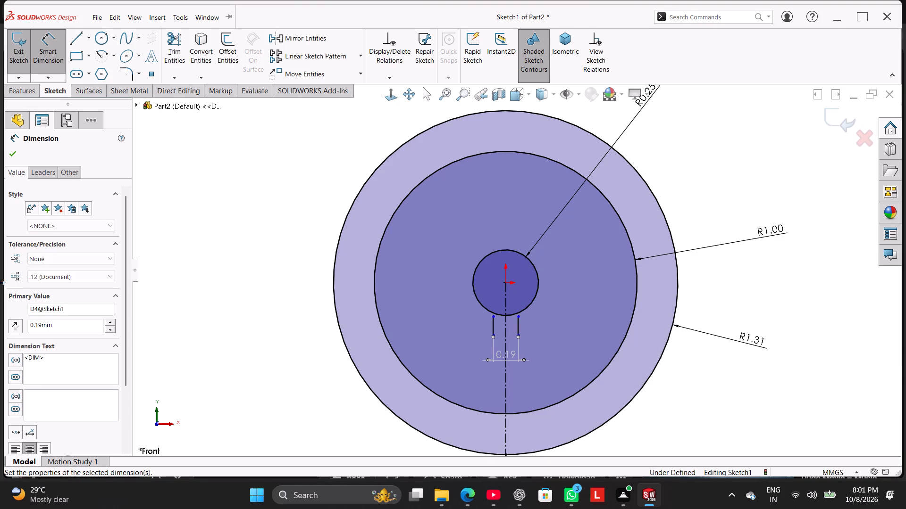
{"action": "right_click", "coordinate": [323, 167]}
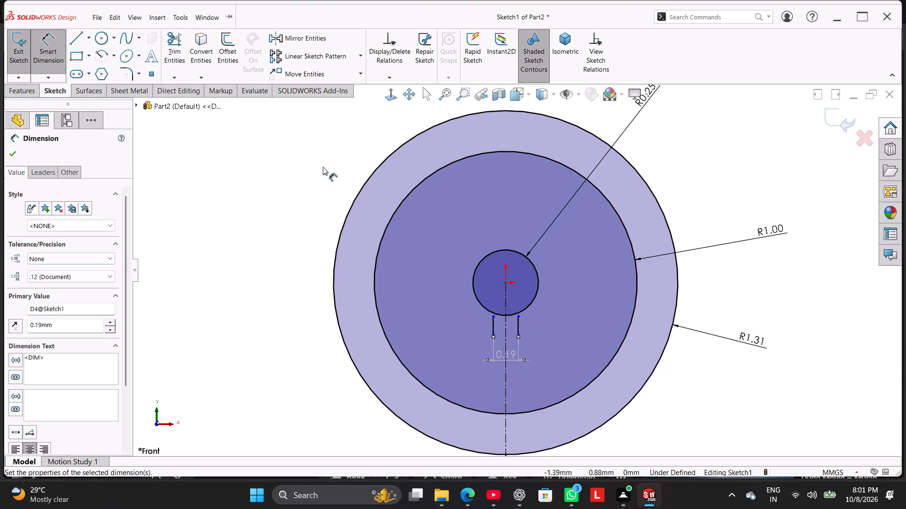
{"action": "left_click", "coordinate": [344, 194]}
Extend the mirrored vertical lines upward so their upper endpoints lie on the R0.25 circle.
{"action": "scroll", "coordinate": [523, 320], "scroll_direction": "down", "scroll_amount": 2}
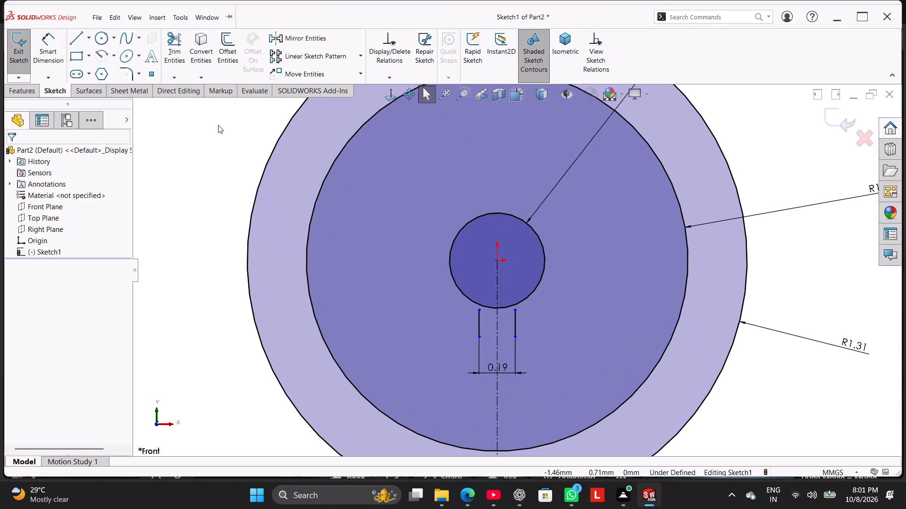
{"action": "scroll", "coordinate": [508, 277], "scroll_direction": "down", "scroll_amount": 2}
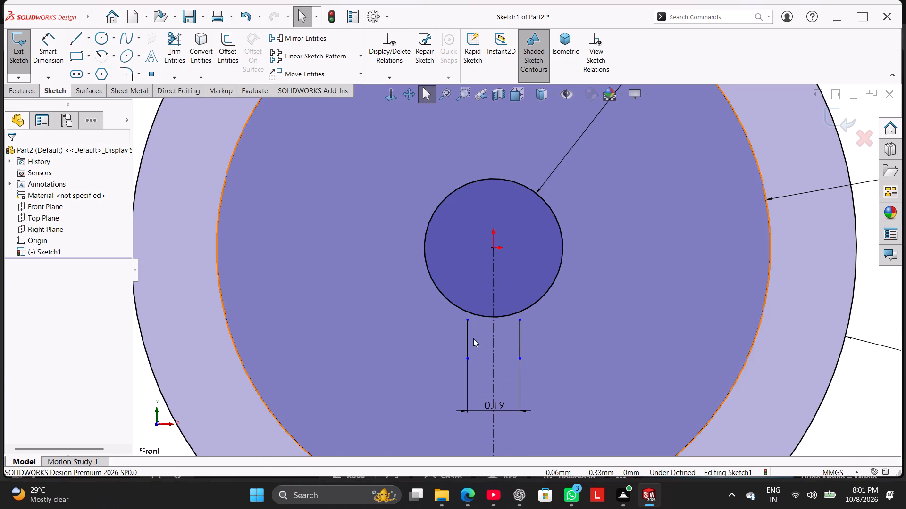
{"action": "left_click_drag", "start_coordinate": [467, 318], "coordinate": [470, 306]}
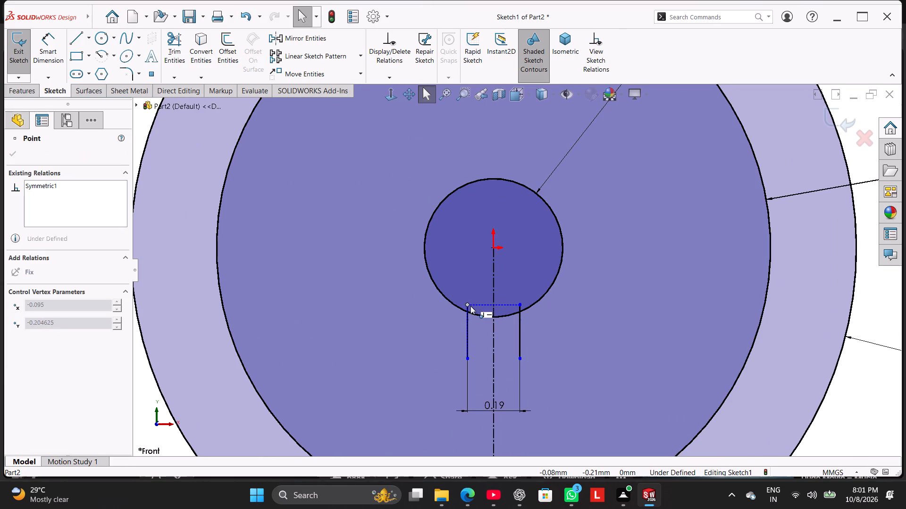
{"action": "left_click_drag", "start_coordinate": [470, 306], "coordinate": [470, 311]}
{"action": "left_click", "coordinate": [444, 345]}
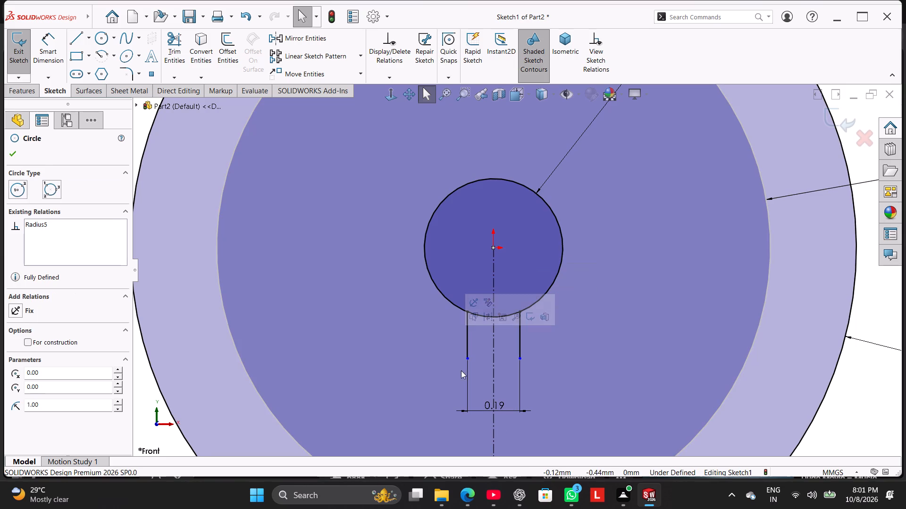
{"action": "left_click", "coordinate": [846, 424]}
{"action": "scroll", "coordinate": [564, 335], "scroll_direction": "up", "scroll_amount": 2}
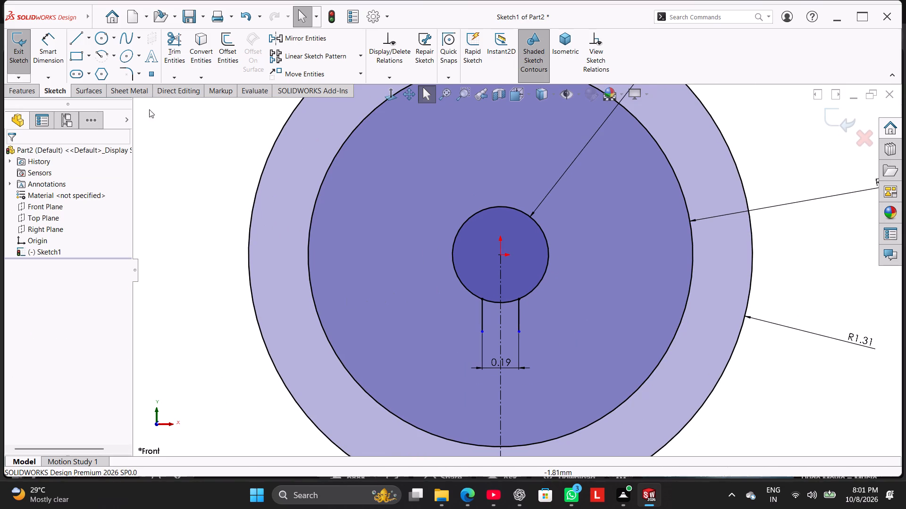
Draw a horizontal line joining the lower ends of the two vertical lines to close the keyway.
{"action": "left_click", "coordinate": [71, 33]}
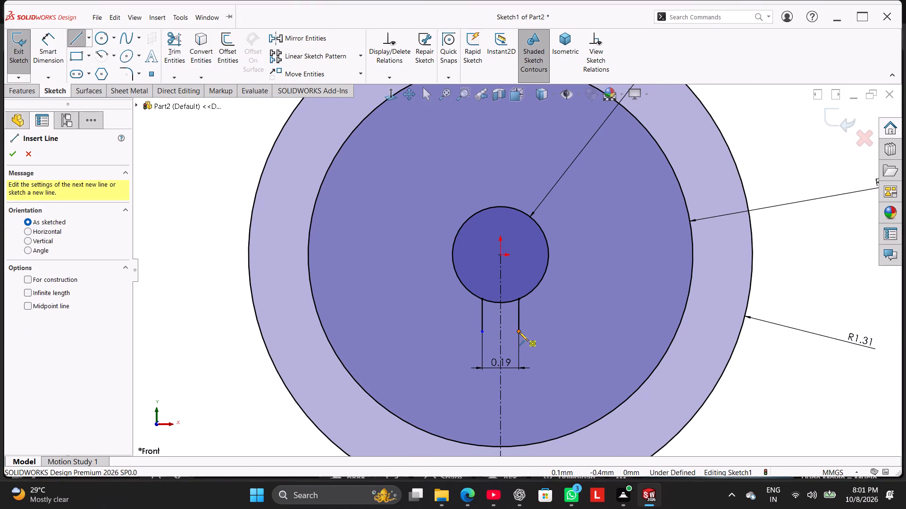
{"action": "left_click", "coordinate": [519, 332]}
{"action": "left_click", "coordinate": [485, 334]}
{"action": "right_click", "coordinate": [204, 361]}
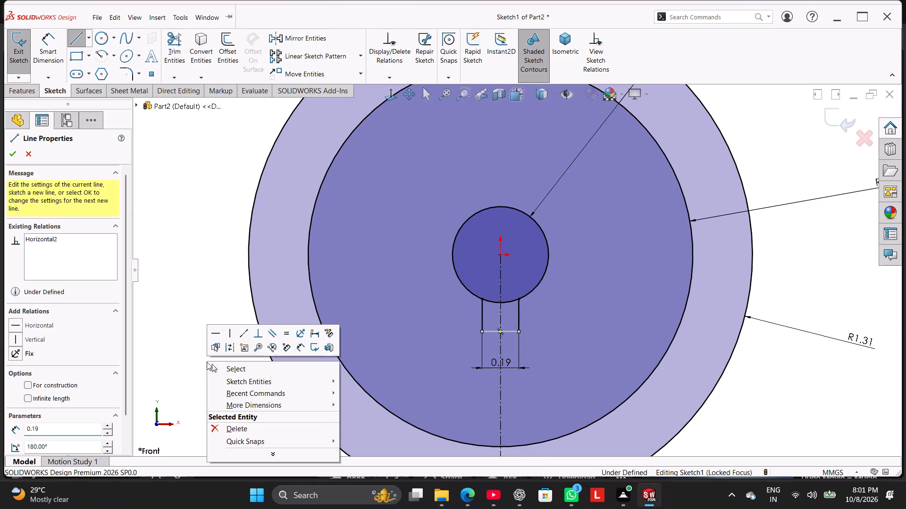
{"action": "left_click", "coordinate": [210, 365]}
Dimension the height of the keyway's side line as 0.09 mm.
{"action": "left_click", "coordinate": [48, 44]}
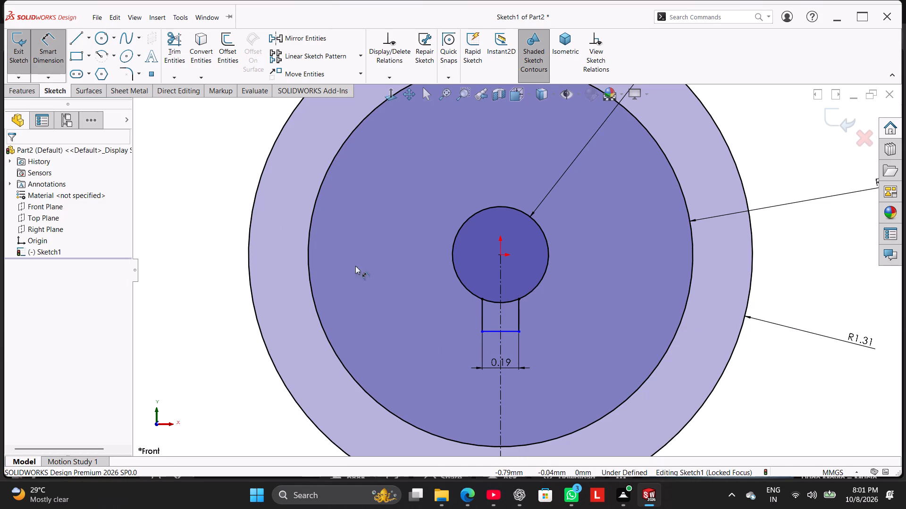
{"action": "left_click", "coordinate": [483, 297]}
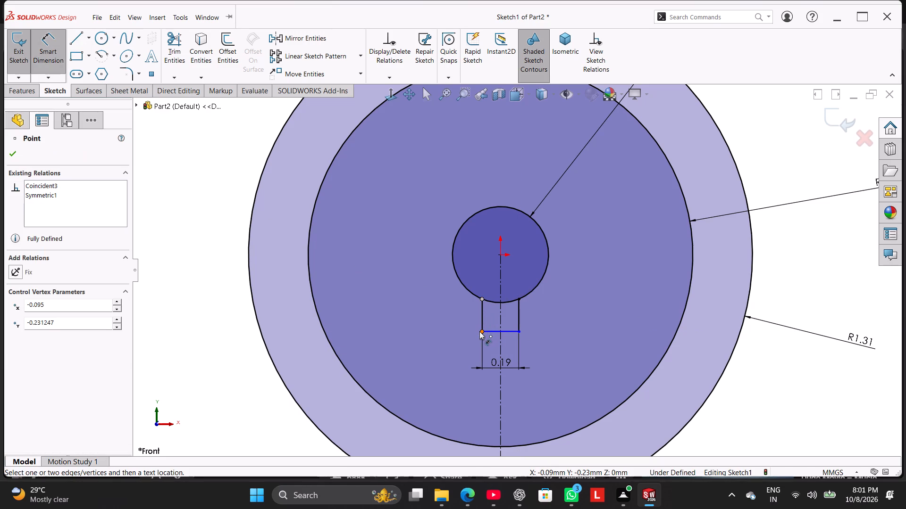
{"action": "left_click", "coordinate": [482, 331]}
{"action": "left_click", "coordinate": [439, 315]}
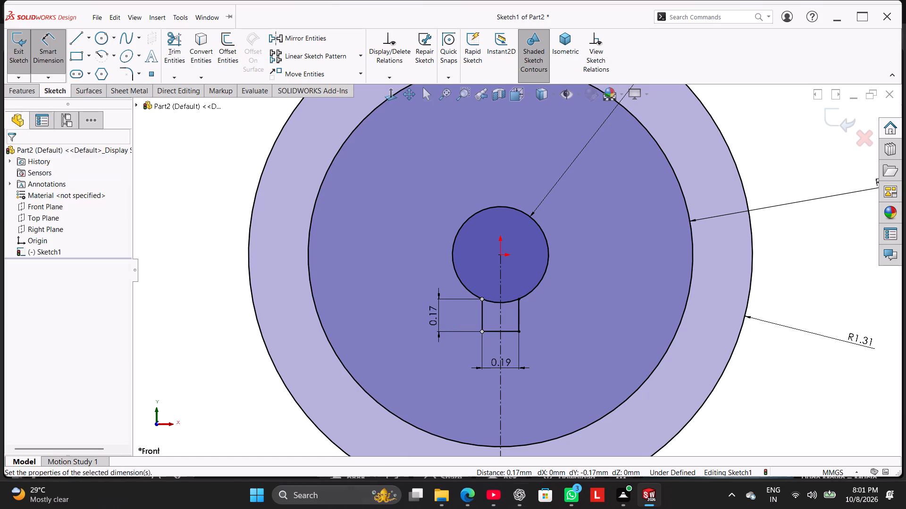
{"action": "type", "text": "0.09"}
{"action": "key", "text": "Return"}
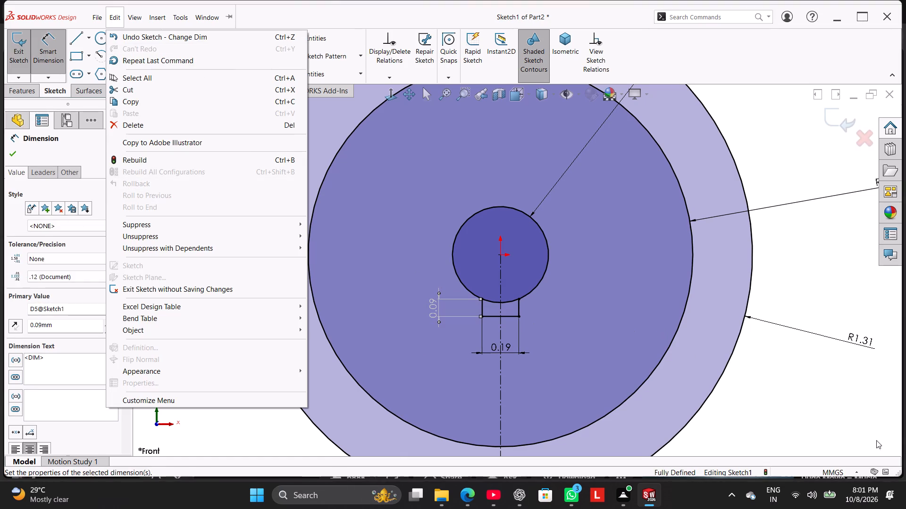
{"action": "left_click", "coordinate": [764, 355]}
{"action": "right_click_drag", "start_coordinate": [766, 355], "coordinate": [776, 363]}
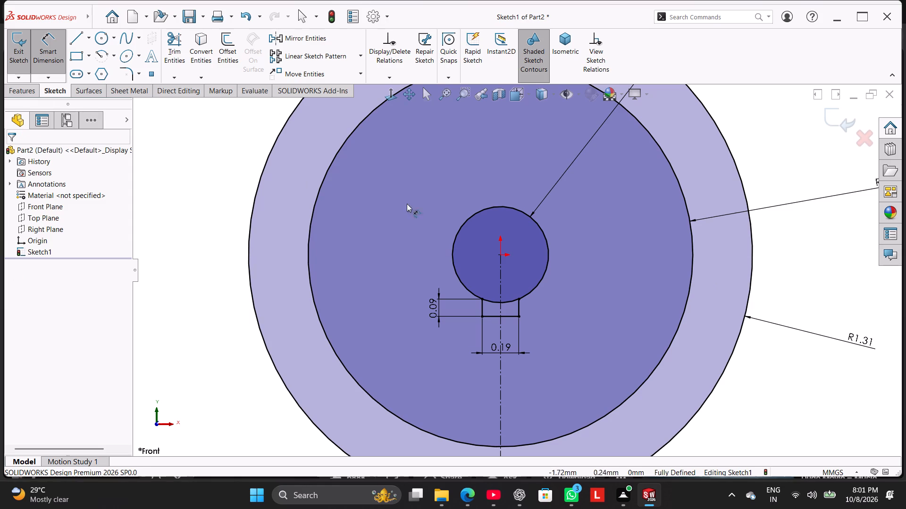
Trim away the arc of the R0.25 circle that lies between the two keyway sides.
{"action": "right_click_drag", "start_coordinate": [785, 267], "coordinate": [855, 313]}
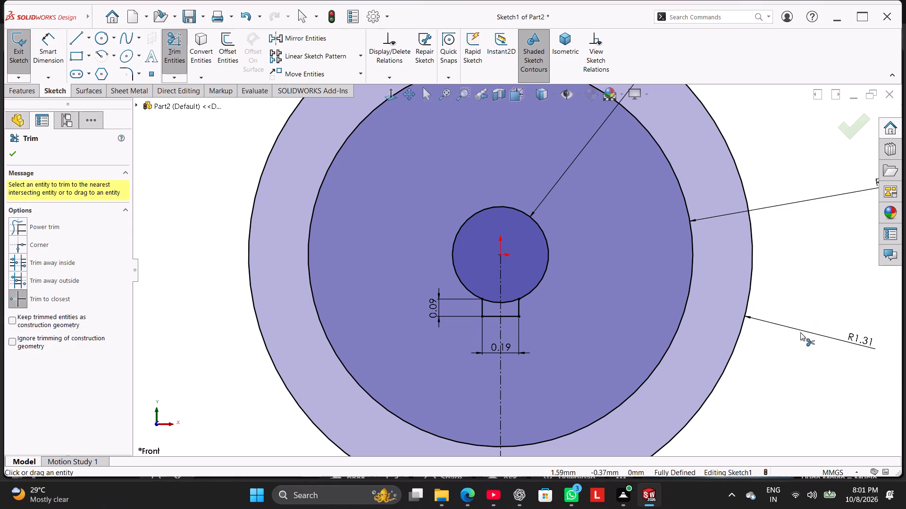
{"action": "left_click", "coordinate": [507, 301]}
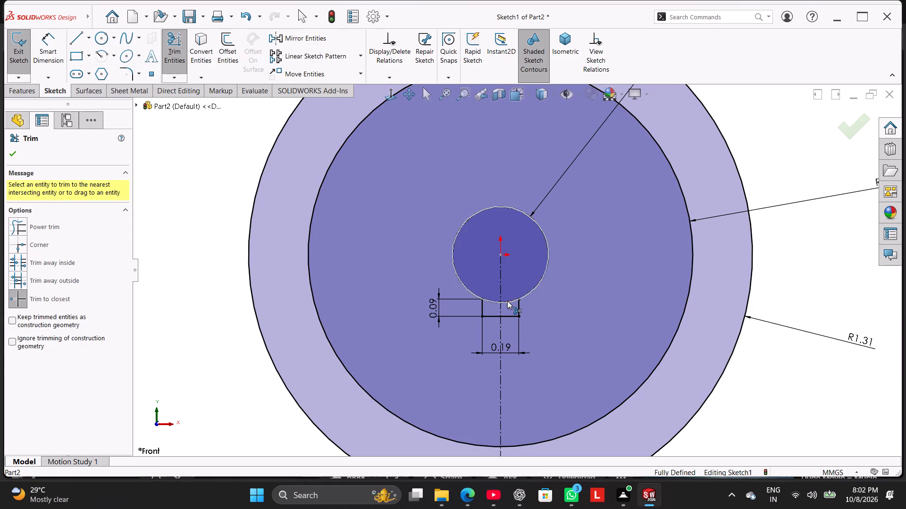
{"action": "left_click", "coordinate": [498, 302]}
{"action": "right_click", "coordinate": [219, 237]}
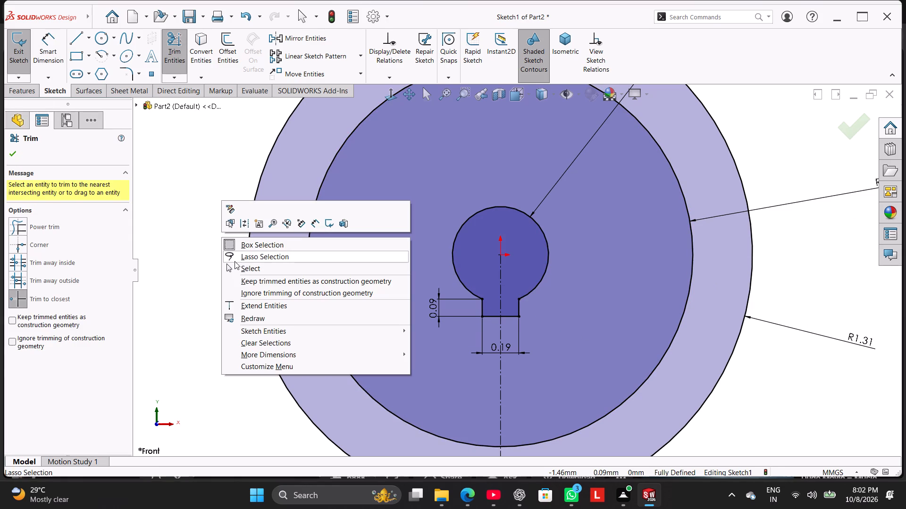
{"action": "left_click", "coordinate": [236, 263]}
Draw a vertical centerline from the origin up to the top of the R1.31 circle.
{"action": "scroll", "coordinate": [391, 283], "scroll_direction": "up", "scroll_amount": 3}
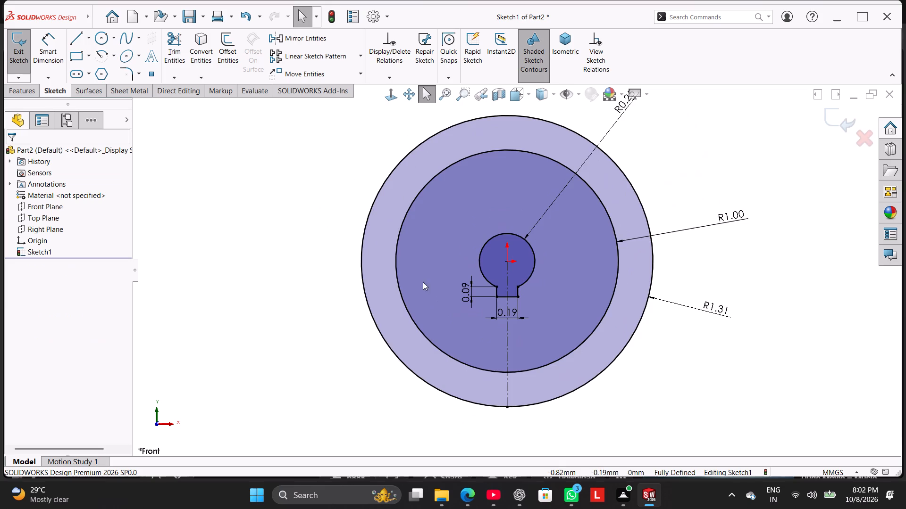
{"action": "scroll", "coordinate": [459, 274], "scroll_direction": "up", "scroll_amount": 2}
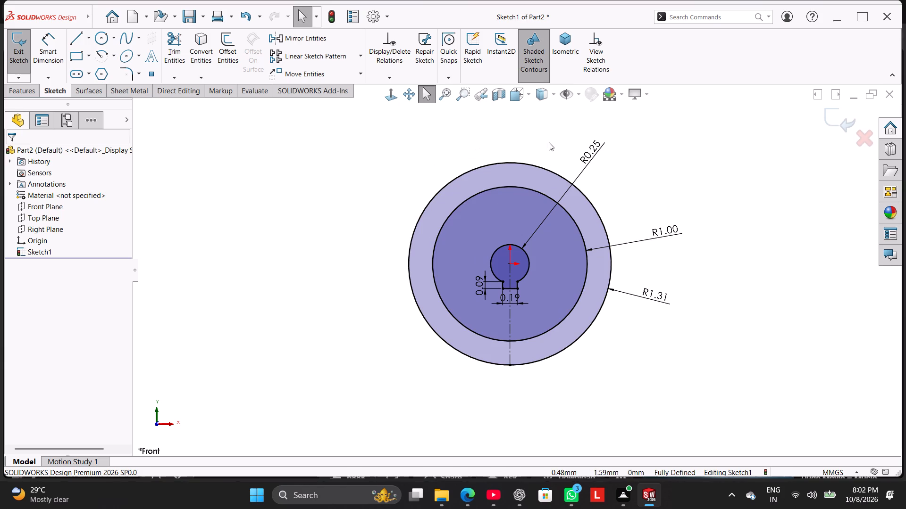
{"action": "scroll", "coordinate": [551, 150], "scroll_direction": "down", "scroll_amount": 2}
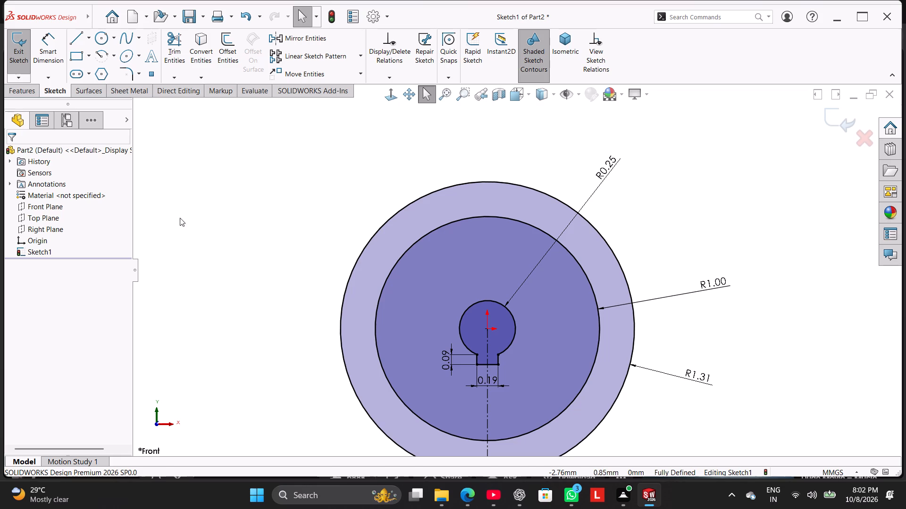
{"action": "left_click", "coordinate": [88, 41]}
{"action": "left_click", "coordinate": [94, 62]}
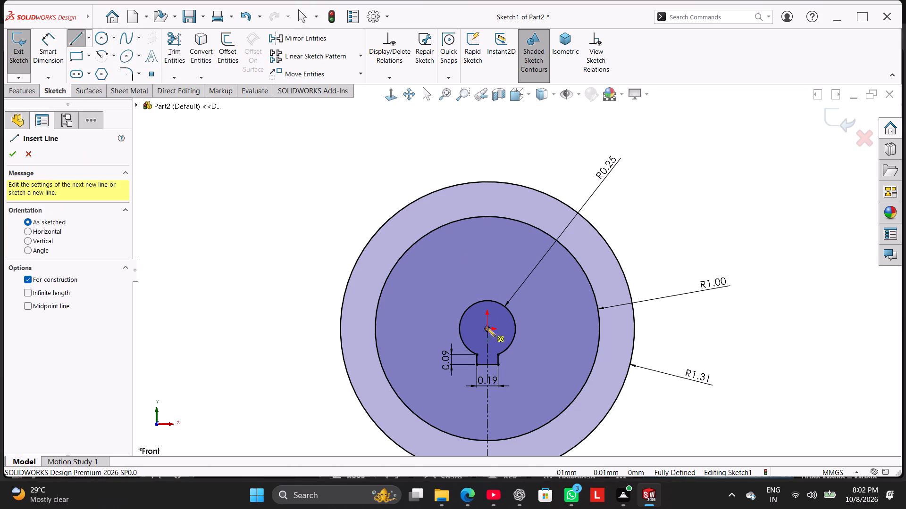
{"action": "left_click", "coordinate": [487, 328]}
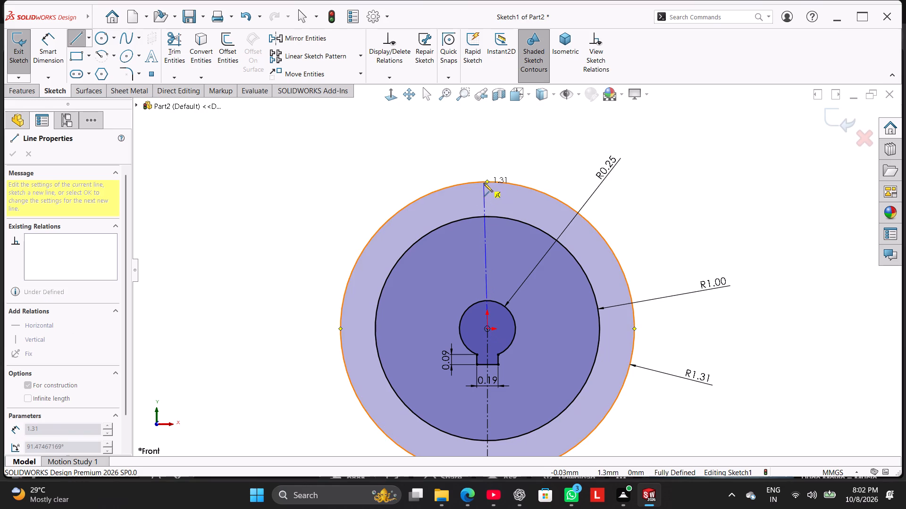
{"action": "left_click", "coordinate": [486, 180]}
{"action": "right_click", "coordinate": [476, 164]}
{"action": "left_click", "coordinate": [497, 171]}
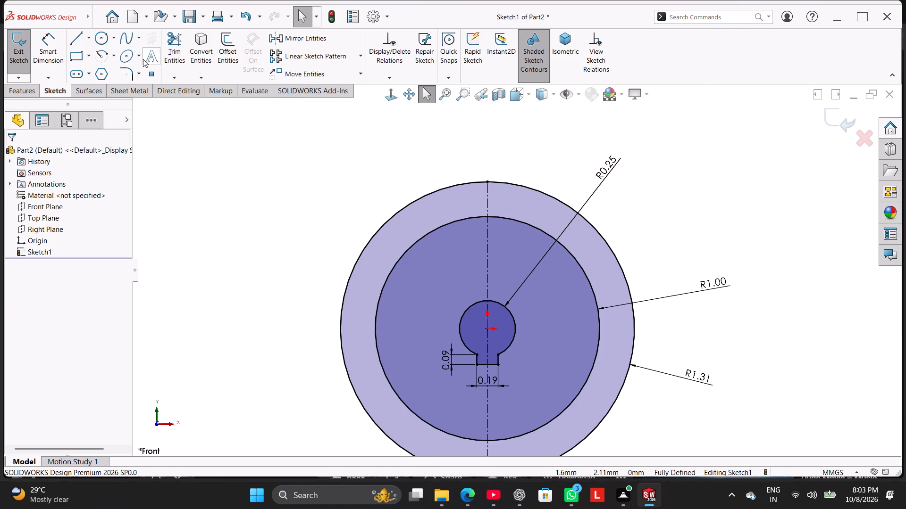
Draw a horizontal line about 0.29 mm long just above the R1.31 circle, across the vertical centerline's axis.
{"action": "left_click", "coordinate": [76, 42]}
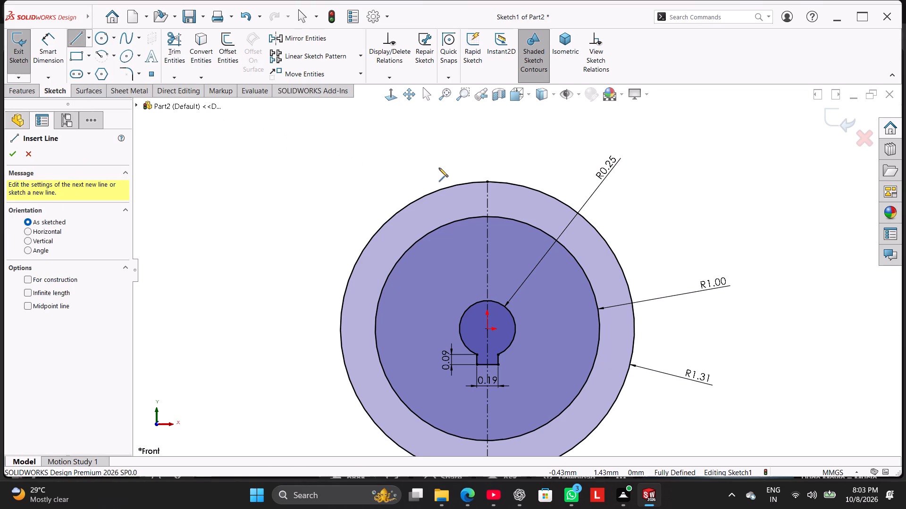
{"action": "left_click", "coordinate": [472, 161]}
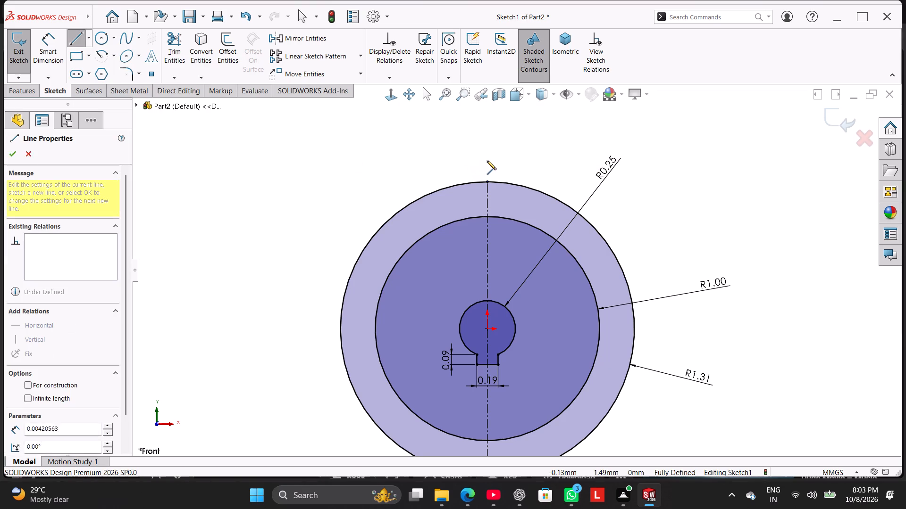
{"action": "left_click", "coordinate": [504, 161]}
{"action": "right_click", "coordinate": [493, 139]}
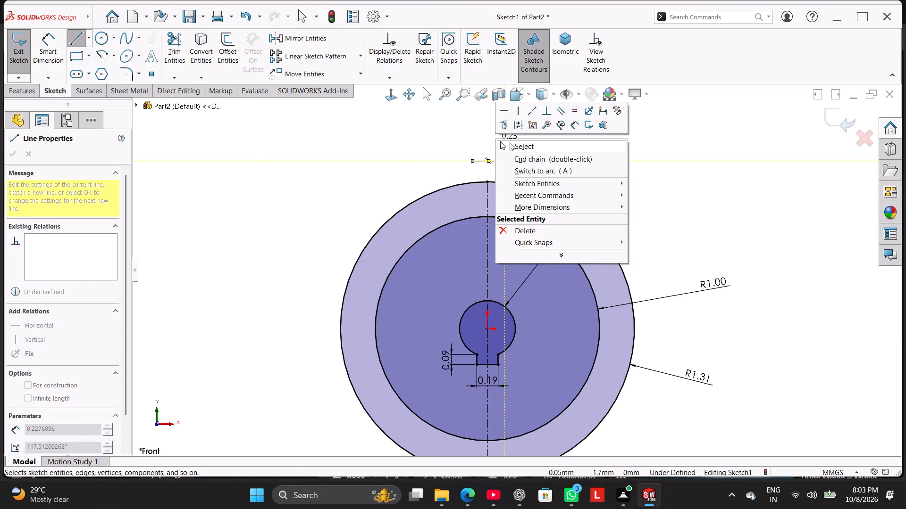
{"action": "left_click", "coordinate": [511, 143]}
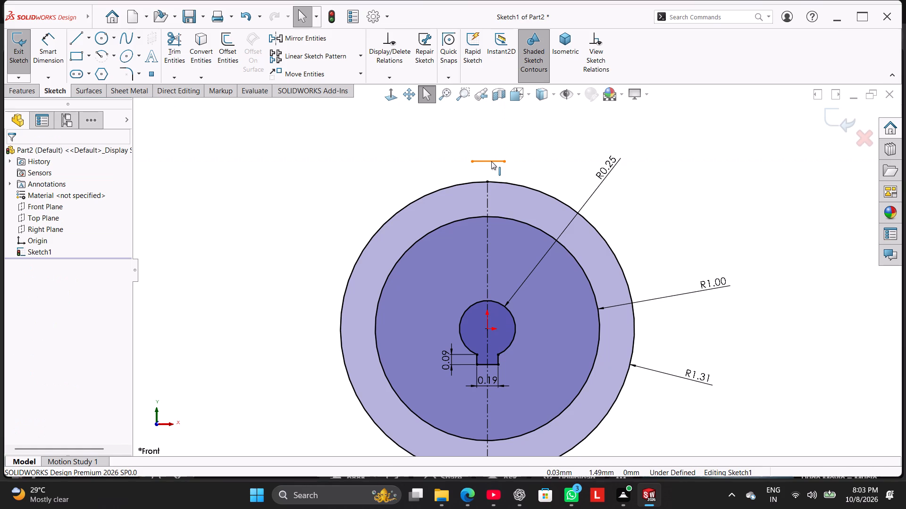
Make the midpoint of the short upper horizontal line coincident with the vertical centerline.
{"action": "left_click", "coordinate": [488, 161], "text": "ctrl"}
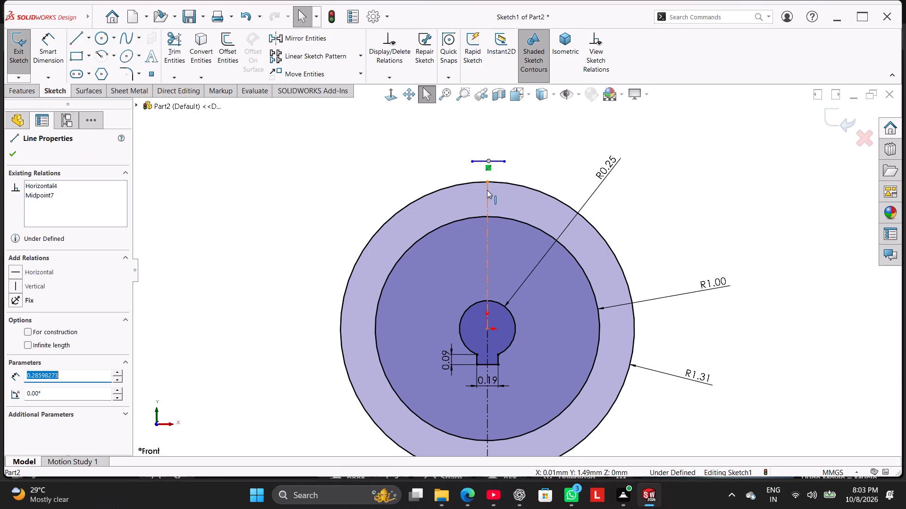
{"action": "left_click", "coordinate": [487, 190], "text": "ctrl"}
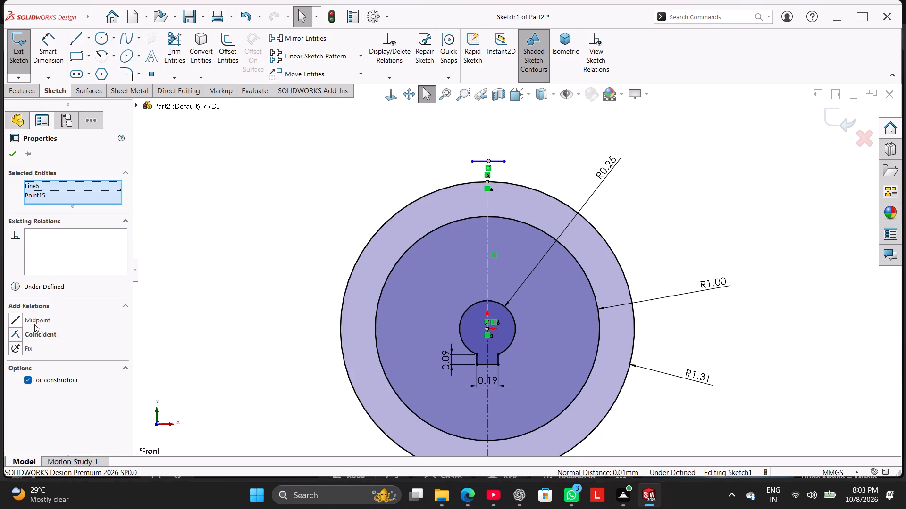
{"action": "left_click", "coordinate": [37, 336]}
{"action": "left_click", "coordinate": [253, 219]}
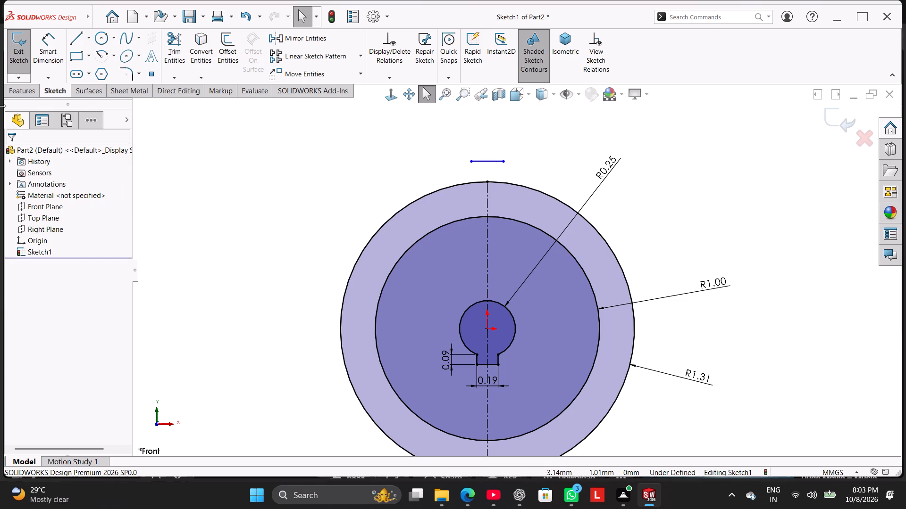
Dimension the length of the short upper horizontal line, try 9.4 mm, and undo that value.
{"action": "left_click", "coordinate": [52, 50]}
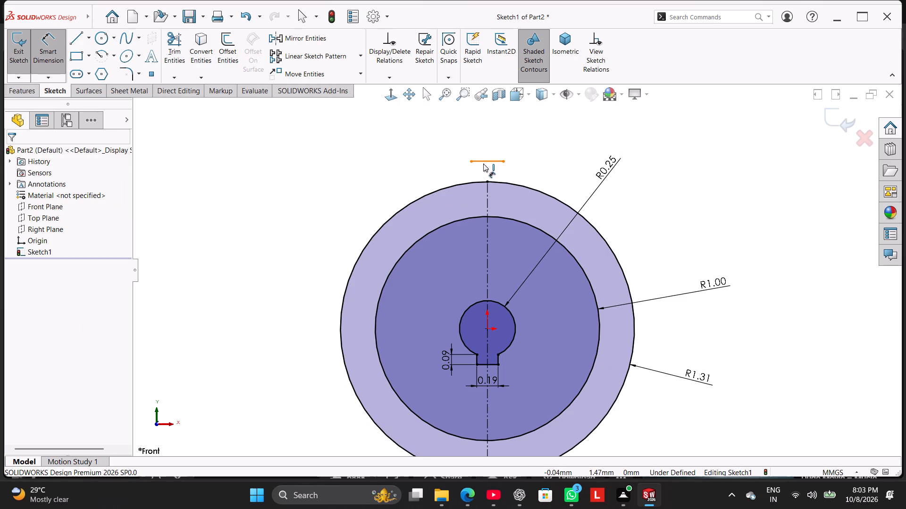
{"action": "left_click", "coordinate": [485, 161]}
{"action": "left_click", "coordinate": [487, 142]}
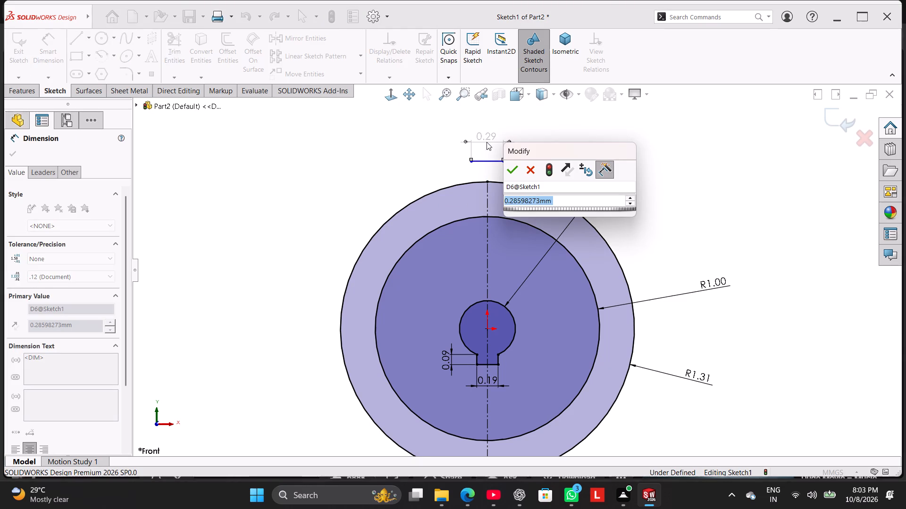
{"action": "type", "text": "9.4"}
{"action": "key", "text": "Return"}
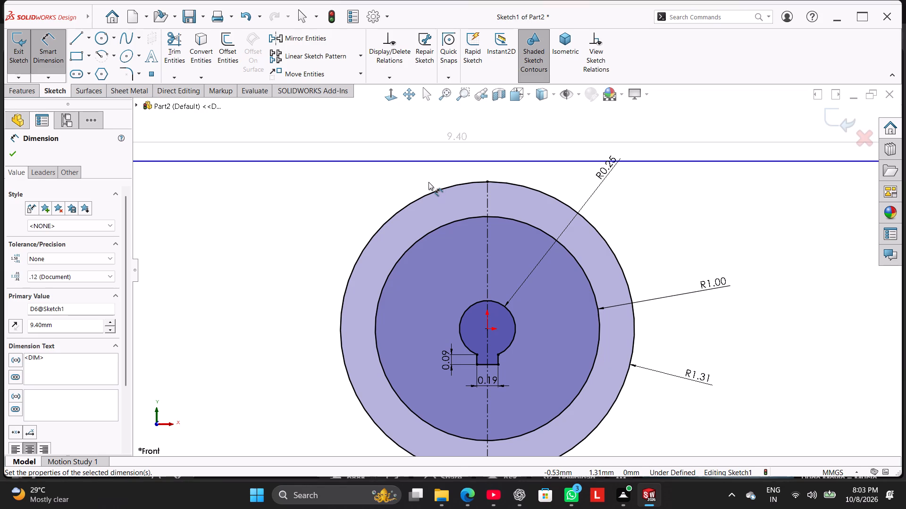
{"action": "key", "text": "ctrl+z"}
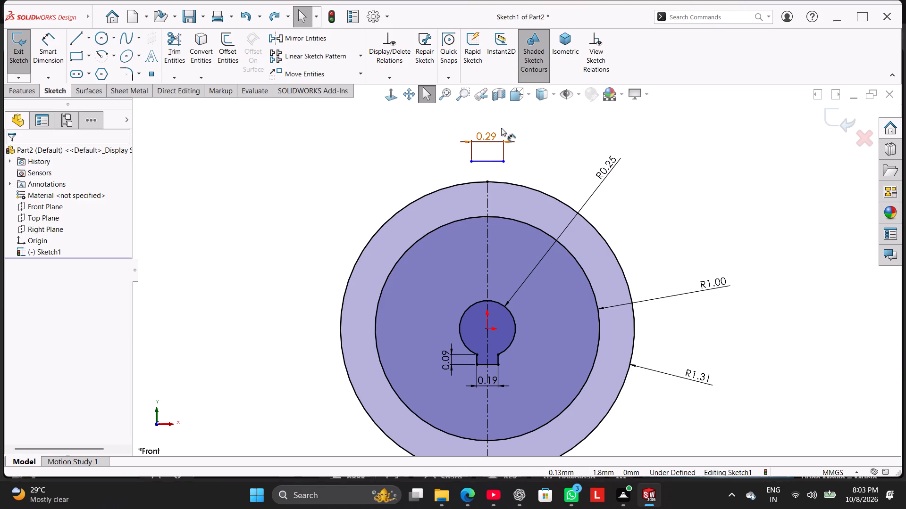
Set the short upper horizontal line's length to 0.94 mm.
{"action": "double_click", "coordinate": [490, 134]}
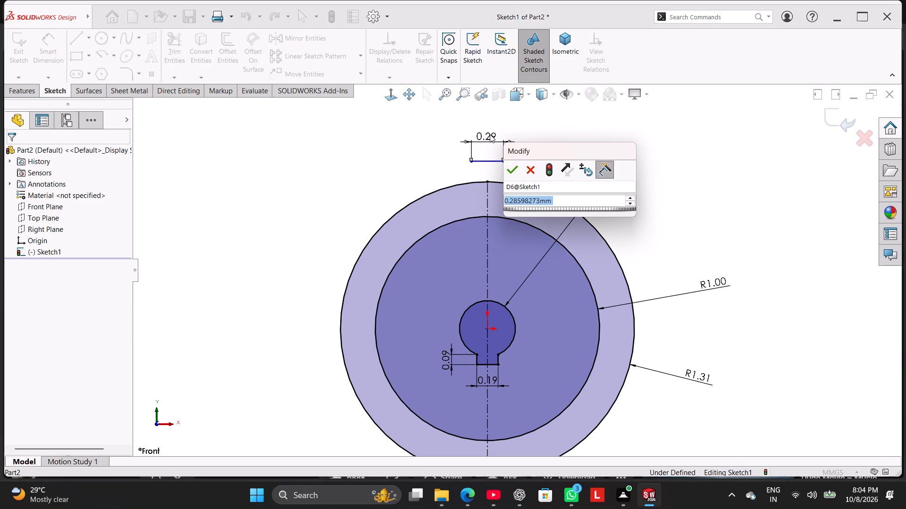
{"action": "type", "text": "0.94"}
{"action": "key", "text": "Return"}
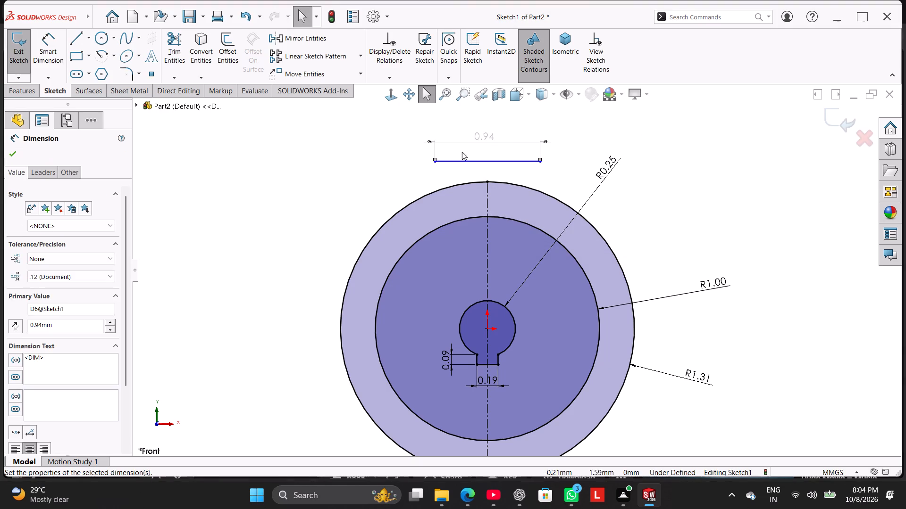
Set the short upper horizontal line's length to 0.094 mm.
{"action": "double_click", "coordinate": [481, 137]}
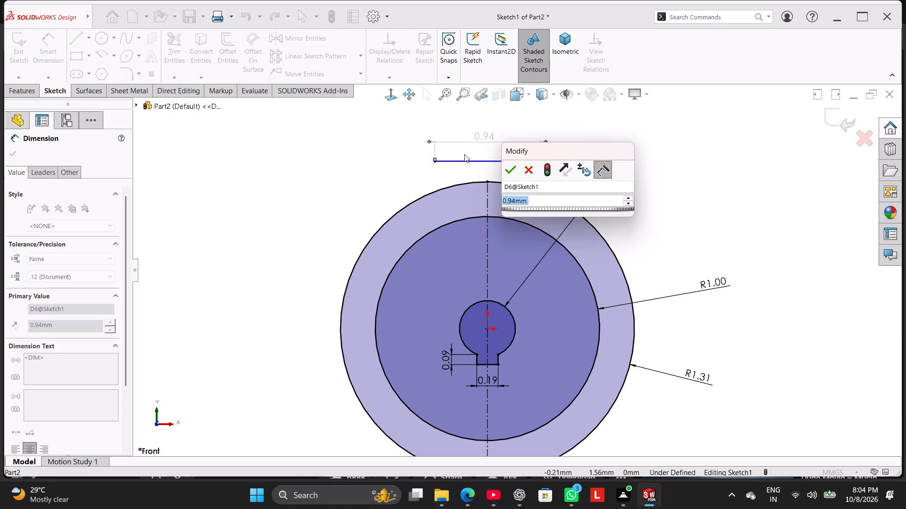
{"action": "type", "text": "0.0"}
{"action": "type", "text": "94"}
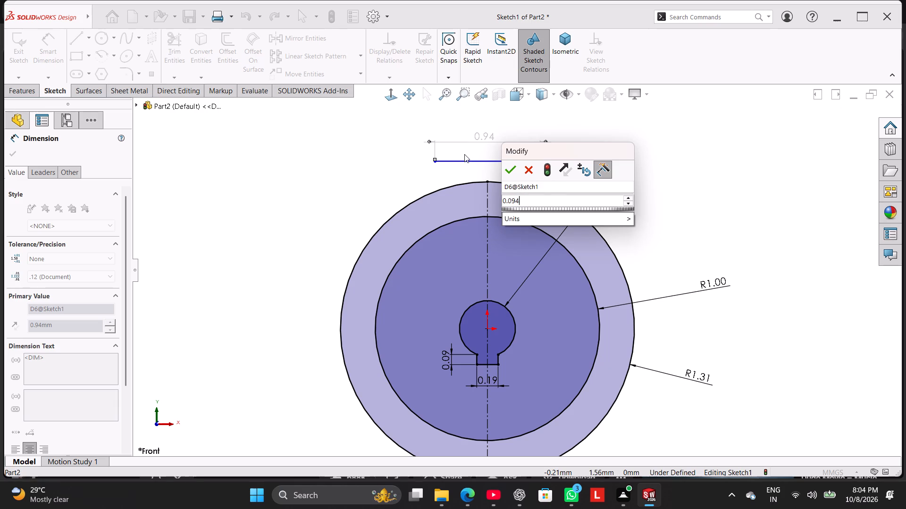
{"action": "key", "text": "Return"}
{"action": "left_click", "coordinate": [424, 164]}
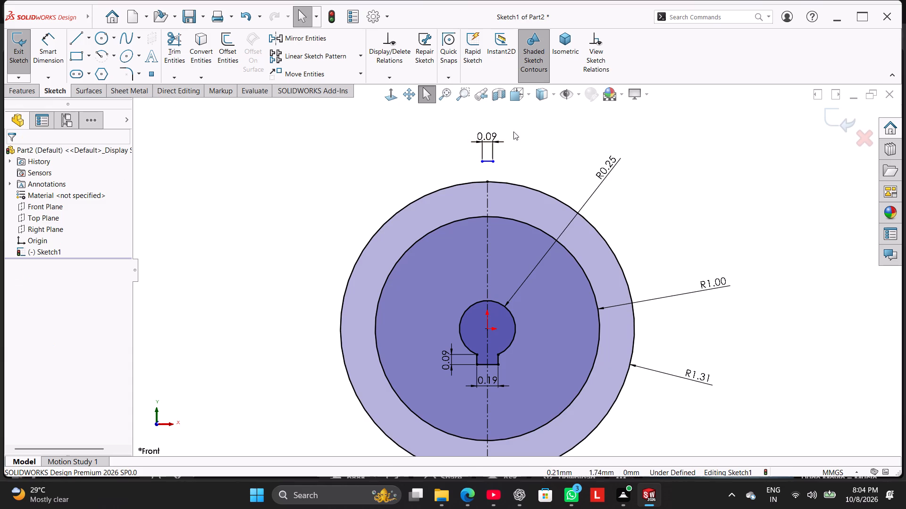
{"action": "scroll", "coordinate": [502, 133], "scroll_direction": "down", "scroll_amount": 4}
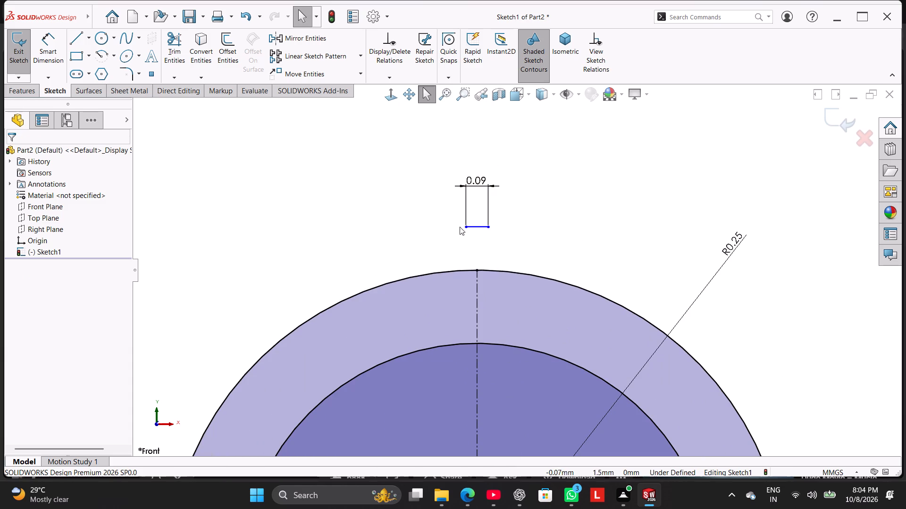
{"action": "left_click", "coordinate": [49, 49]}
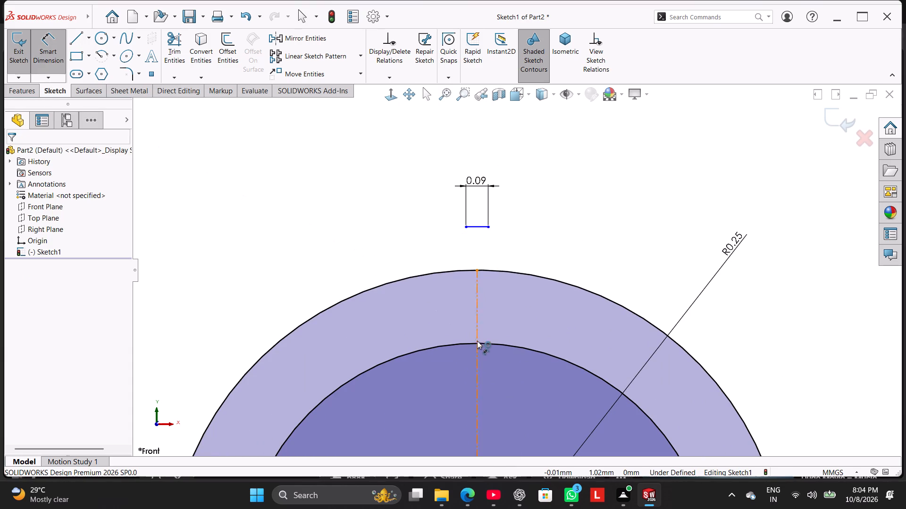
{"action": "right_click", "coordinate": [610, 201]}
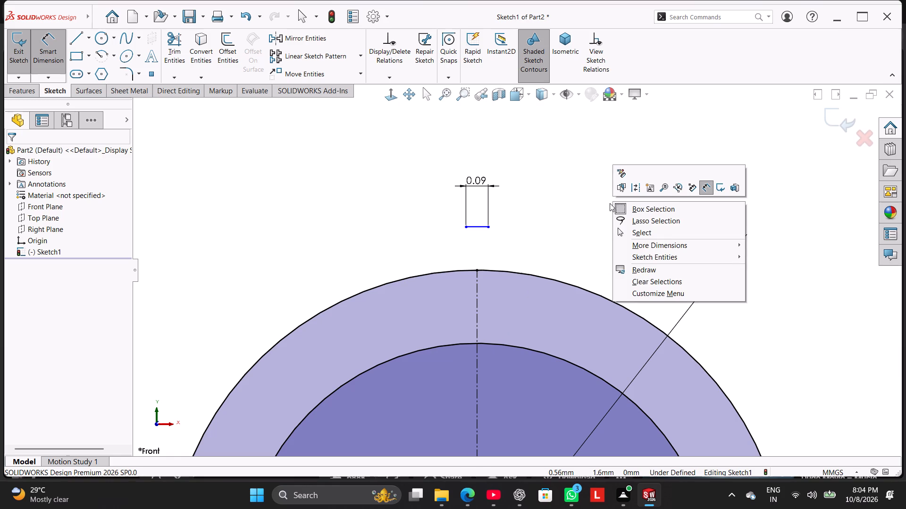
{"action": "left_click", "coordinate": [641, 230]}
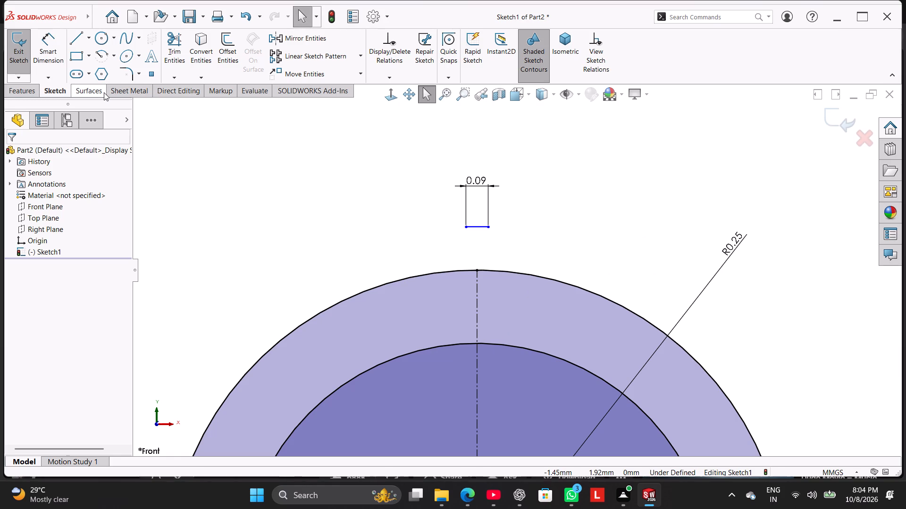
Draw a three-point arc of about 0.13 mm radius, bulging outward, from the short upper line's right end down to the R1.31 circle.
{"action": "left_click", "coordinate": [111, 57]}
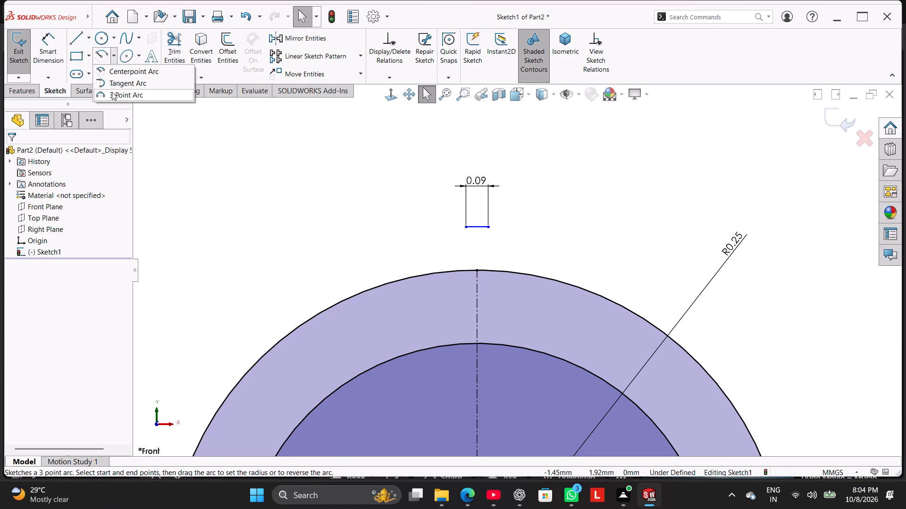
{"action": "left_click", "coordinate": [112, 92]}
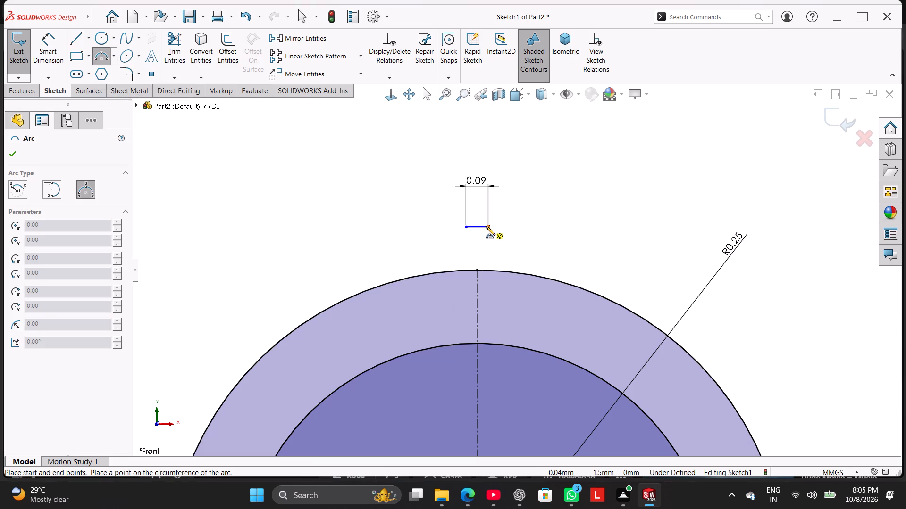
{"action": "left_click", "coordinate": [488, 229]}
{"action": "left_click", "coordinate": [493, 268]}
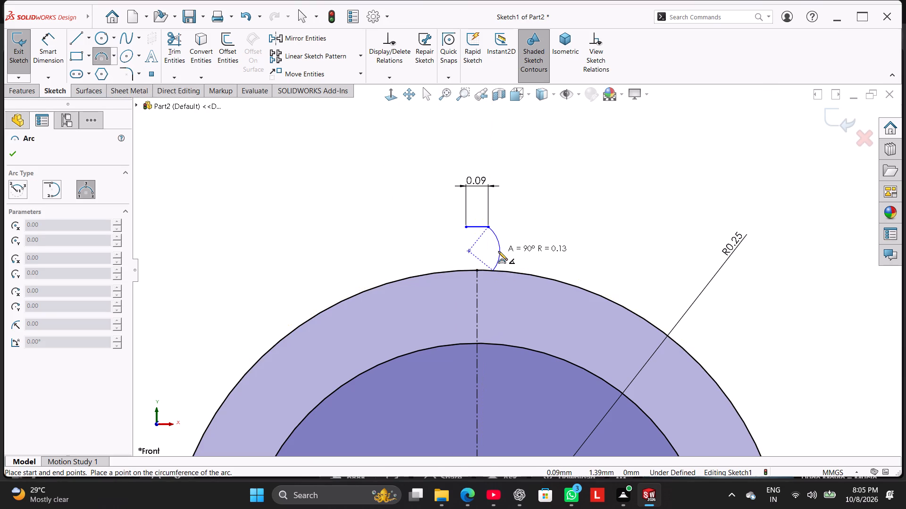
{"action": "left_click", "coordinate": [498, 251]}
{"action": "right_click", "coordinate": [521, 209]}
{"action": "left_click", "coordinate": [532, 214]}
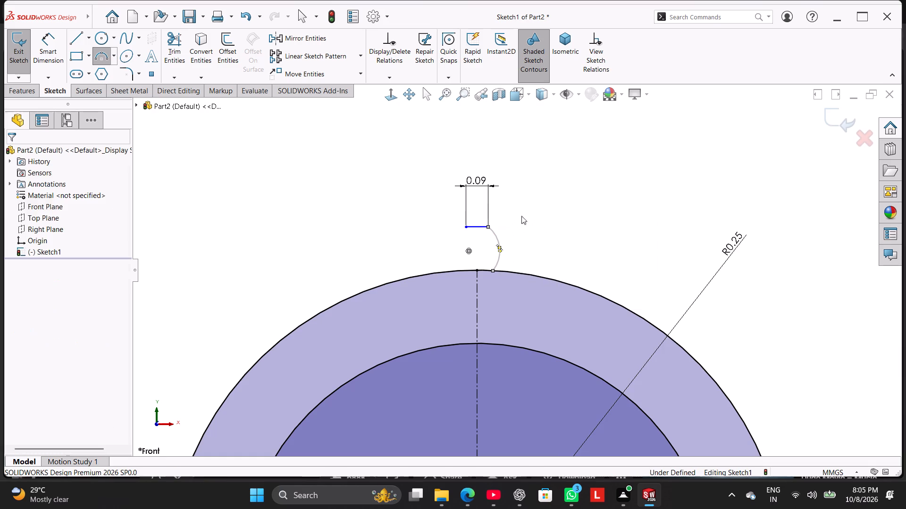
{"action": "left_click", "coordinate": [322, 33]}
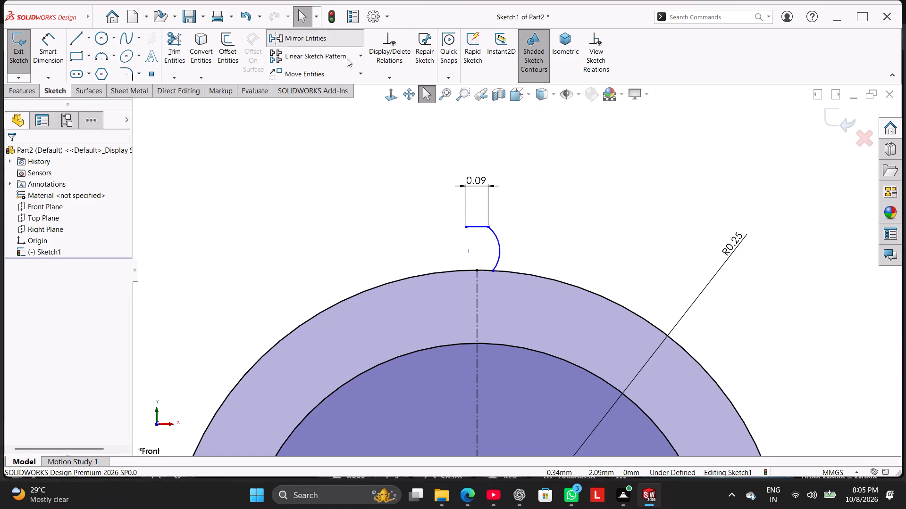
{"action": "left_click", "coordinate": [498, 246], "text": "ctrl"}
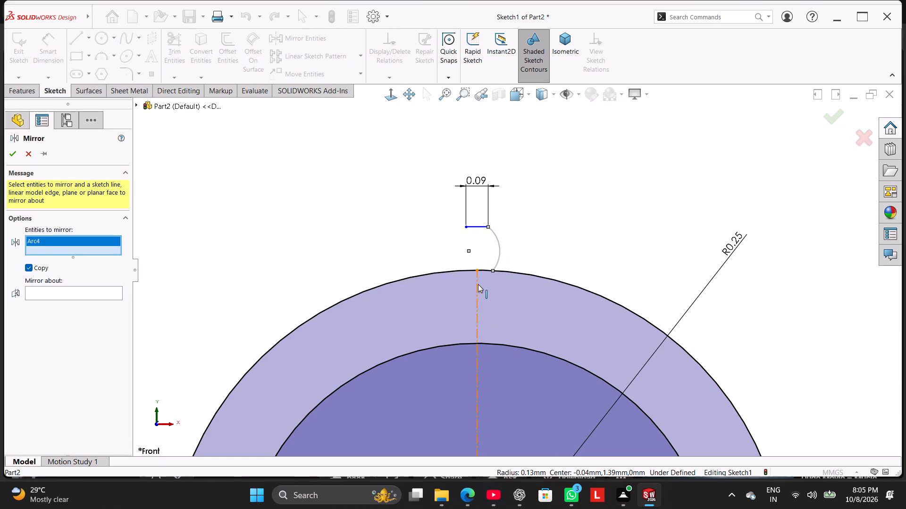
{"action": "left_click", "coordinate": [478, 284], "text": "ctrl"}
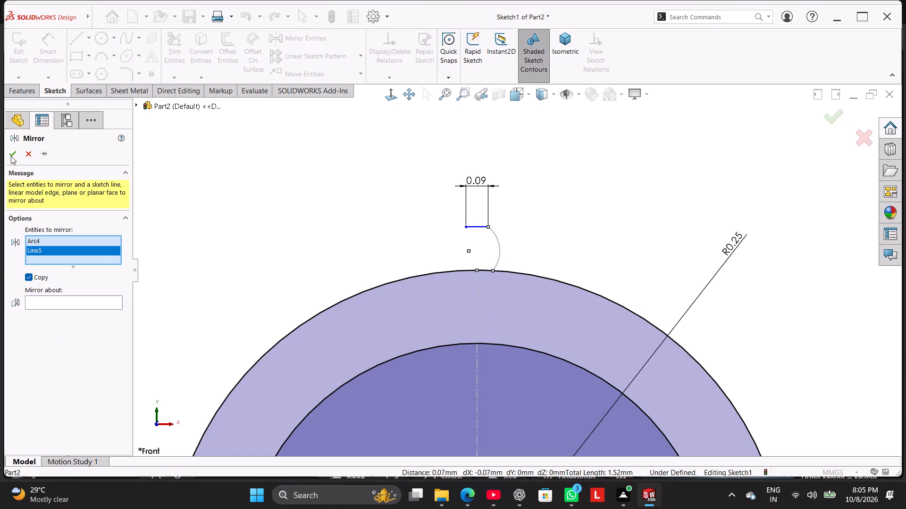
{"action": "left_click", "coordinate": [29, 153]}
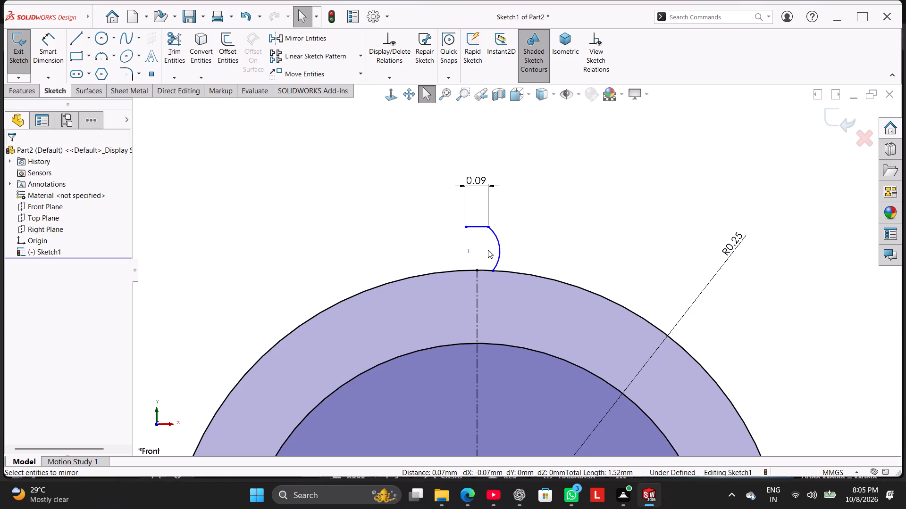
Mirror the side arc about the vertical centerline to the other end of the short upper line.
{"action": "left_click", "coordinate": [497, 263], "text": "ctrl"}
{"action": "left_click", "coordinate": [474, 283], "text": "ctrl"}
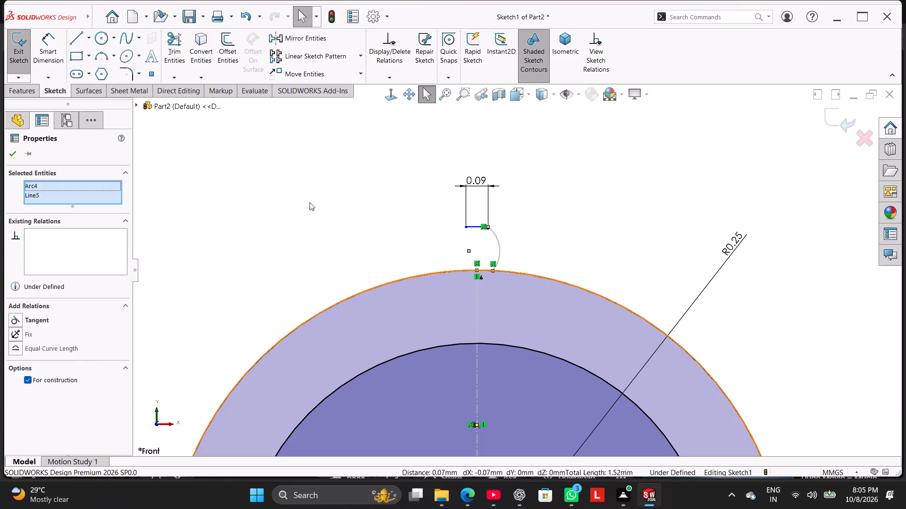
{"action": "left_click", "coordinate": [318, 41]}
{"action": "left_click", "coordinate": [307, 166]}
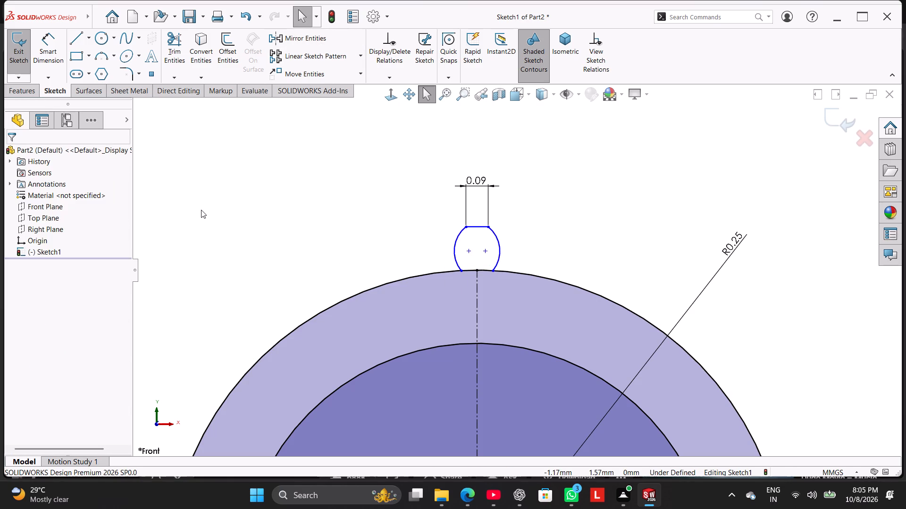
Dimension the distance between the lower endpoints of the two side arcs as 0.24 mm.
{"action": "left_click", "coordinate": [44, 34]}
{"action": "left_click", "coordinate": [491, 270]}
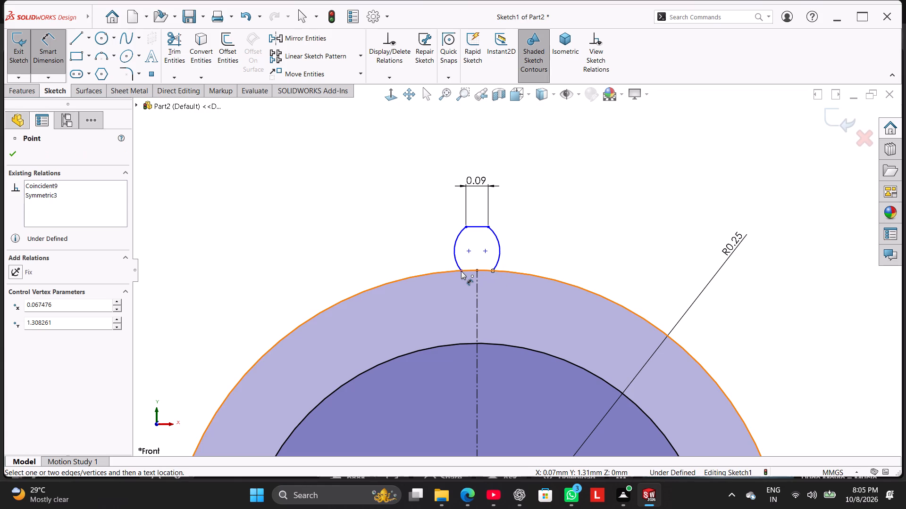
{"action": "left_click", "coordinate": [461, 271]}
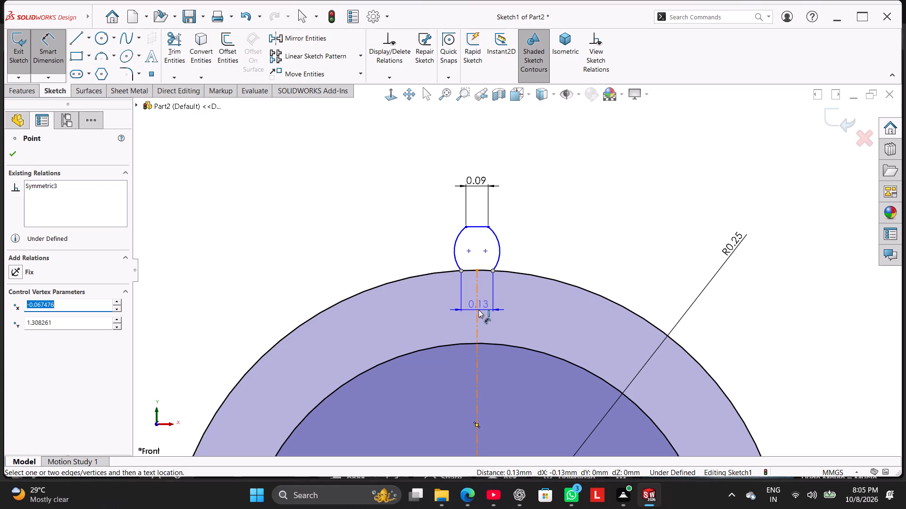
{"action": "left_click", "coordinate": [478, 310]}
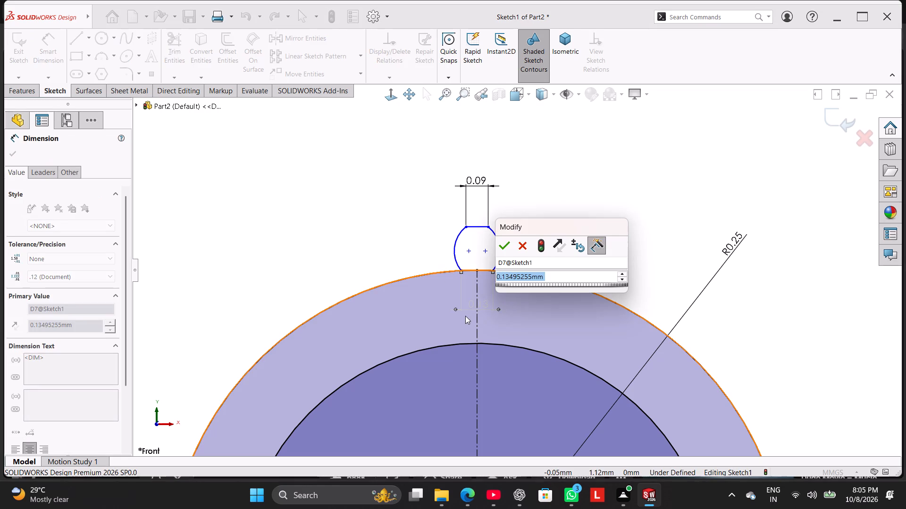
{"action": "type", "text": "0.0"}
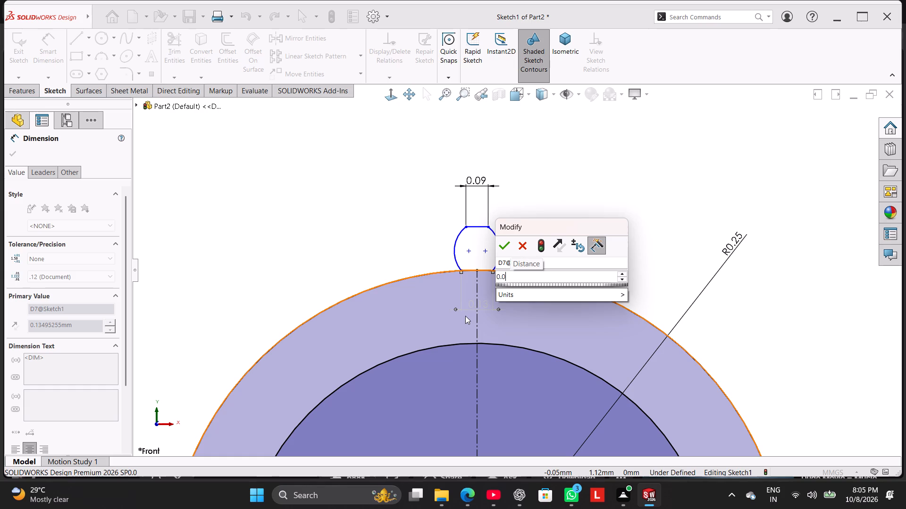
{"action": "key", "text": "2"}
{"action": "key", "text": "BackSpace"}
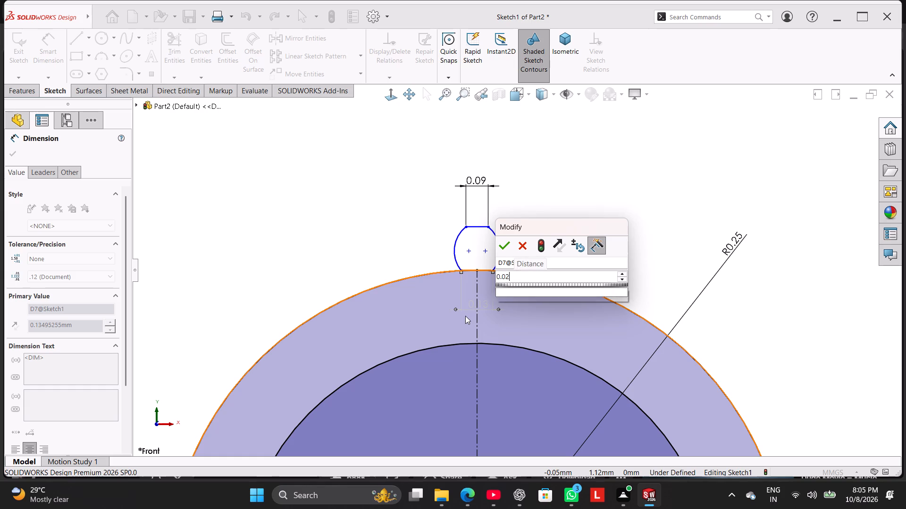
{"action": "key", "text": "BackSpace"}
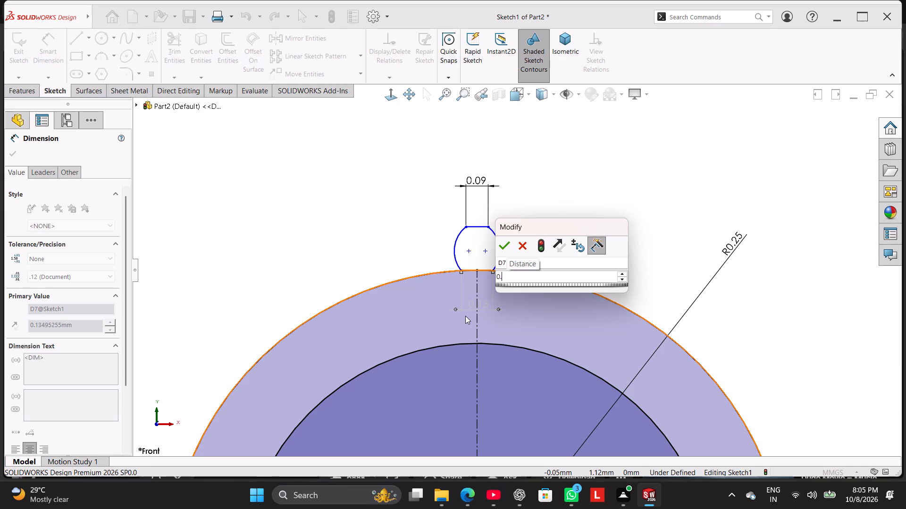
{"action": "type", "text": "24"}
{"action": "key", "text": "Return"}
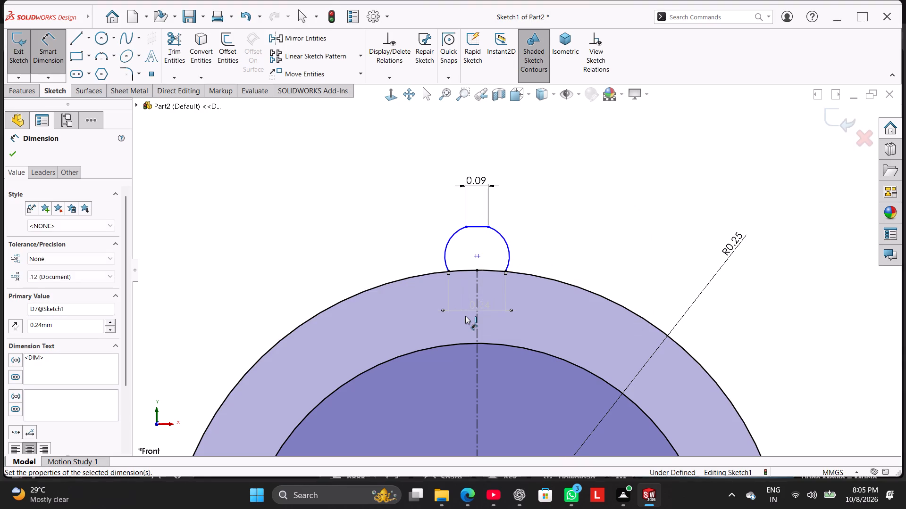
{"action": "left_click", "coordinate": [563, 204]}
{"action": "right_click", "coordinate": [563, 204]}
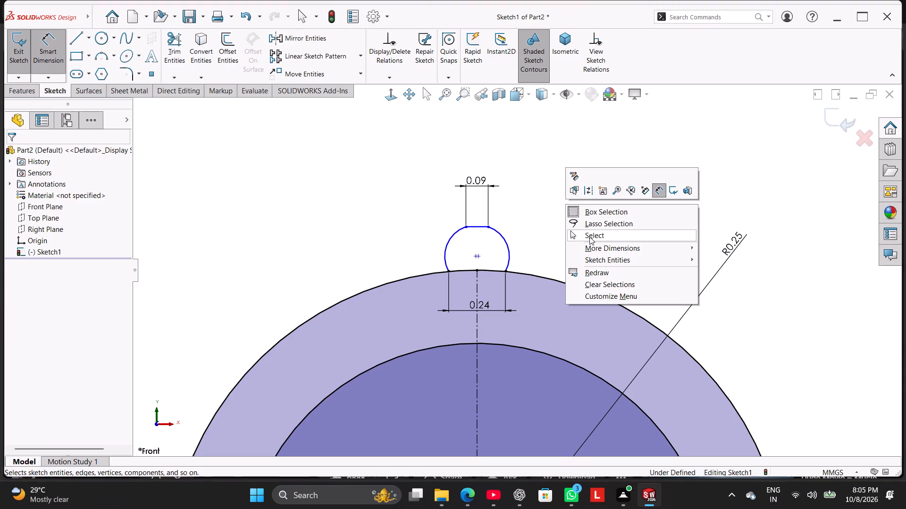
{"action": "left_click", "coordinate": [589, 237]}
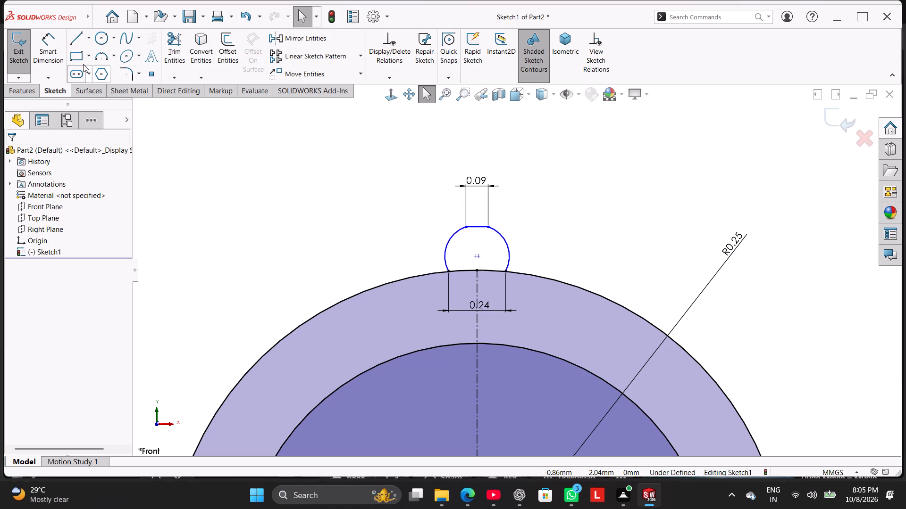
Dimension the radius of the tooth profile's side arc as 0.44 mm.
{"action": "left_click", "coordinate": [54, 47]}
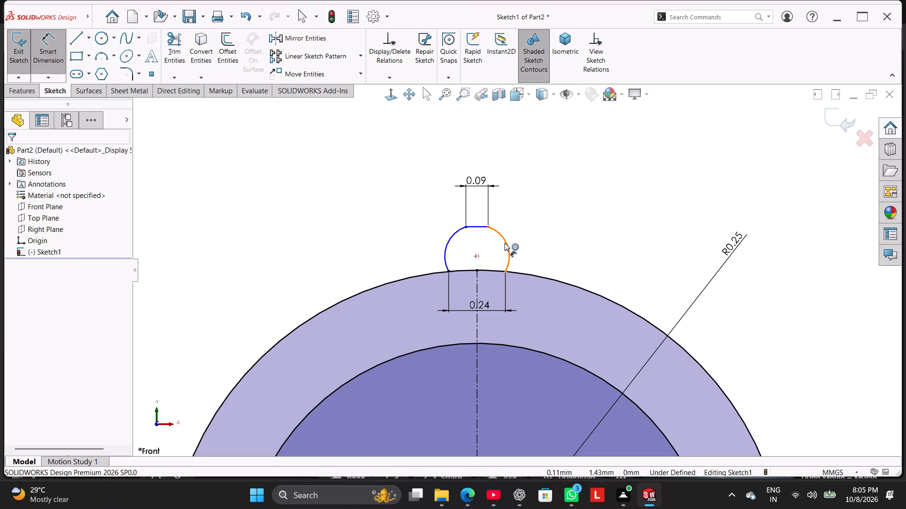
{"action": "left_click", "coordinate": [504, 243]}
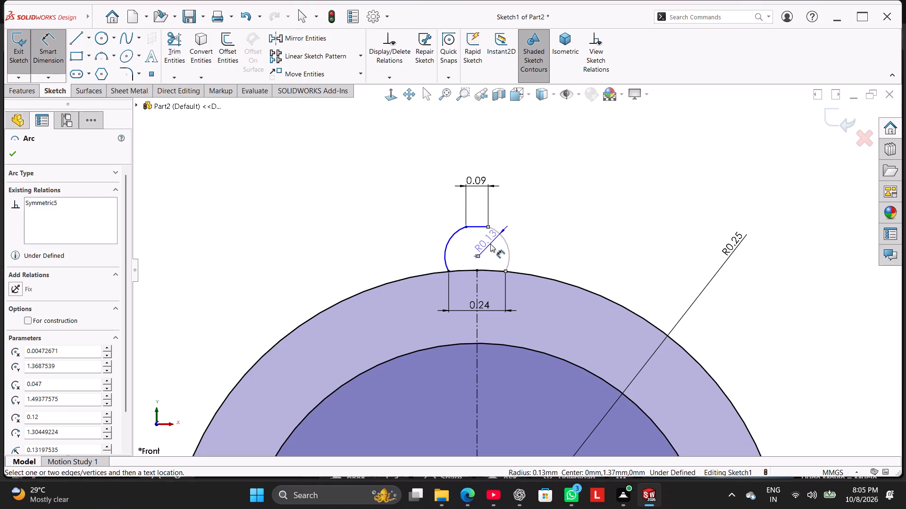
{"action": "left_click", "coordinate": [494, 248]}
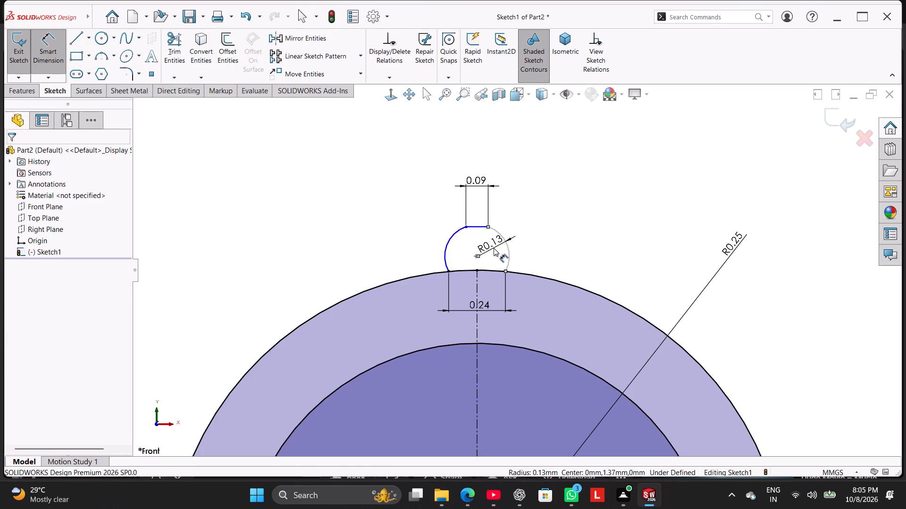
{"action": "type", "text": "0.4"}
{"action": "key", "text": "4"}
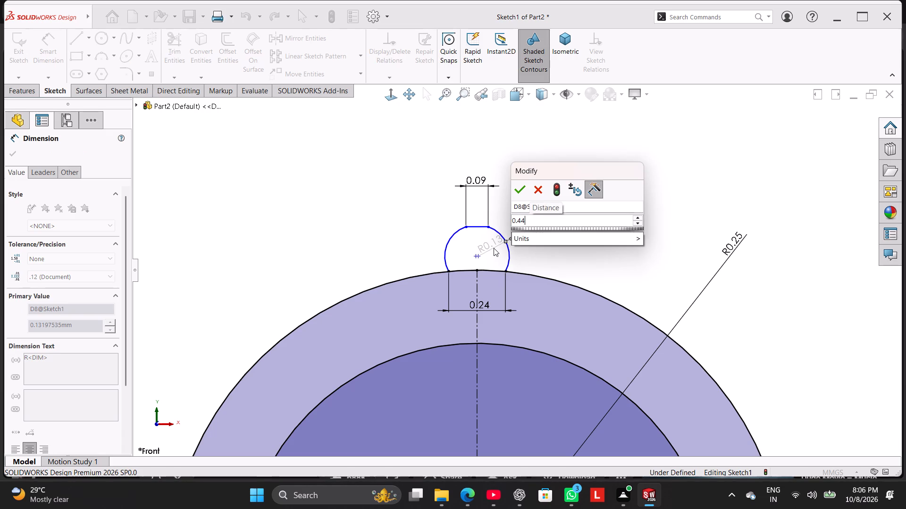
{"action": "key", "text": "Return"}
{"action": "right_click", "coordinate": [552, 205]}
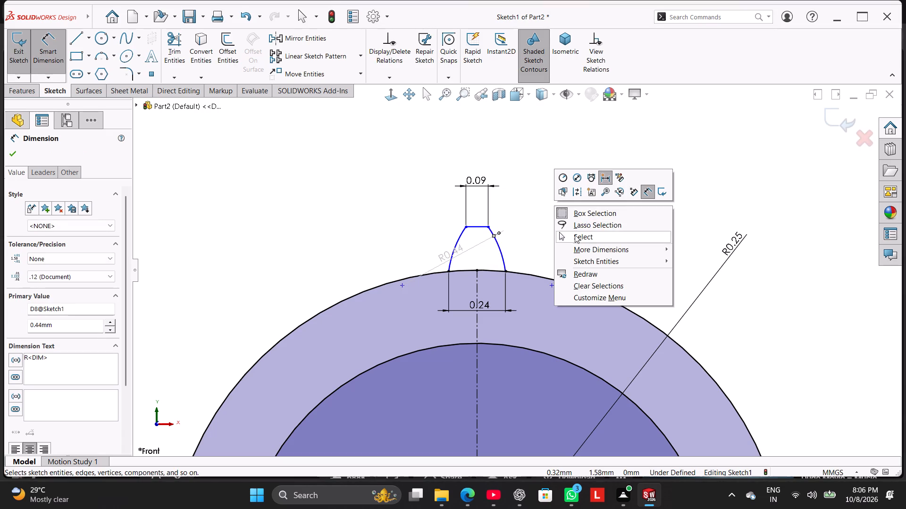
{"action": "left_click", "coordinate": [575, 235]}
Dimension the height from the side arc's lower endpoint to the short upper line as 0.38 mm.
{"action": "left_click", "coordinate": [46, 42]}
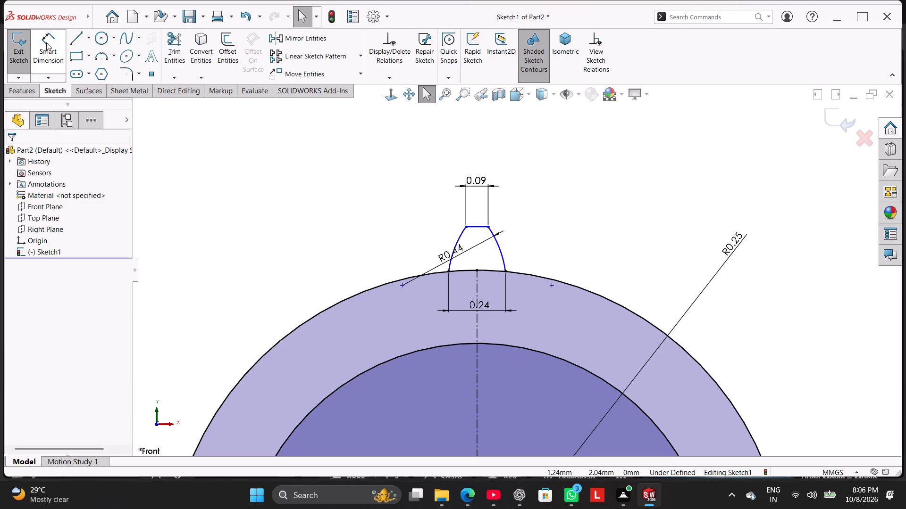
{"action": "left_click", "coordinate": [506, 272]}
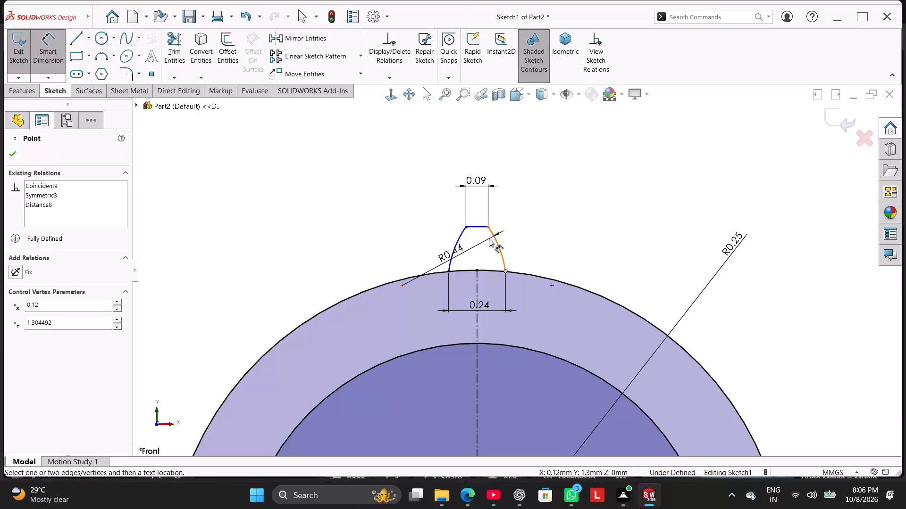
{"action": "left_click", "coordinate": [480, 227]}
{"action": "left_click", "coordinate": [522, 248]}
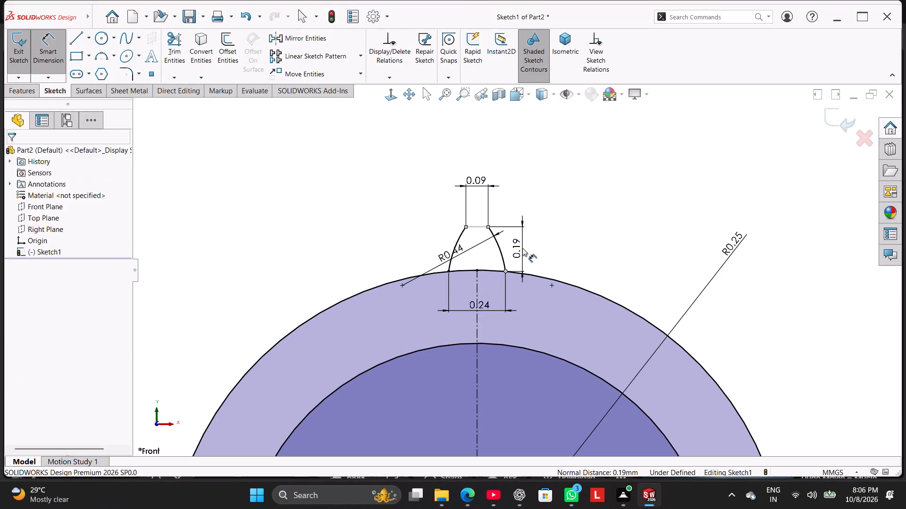
{"action": "type", "text": "0.38"}
{"action": "key", "text": "Return"}
{"action": "right_click", "coordinate": [590, 198]}
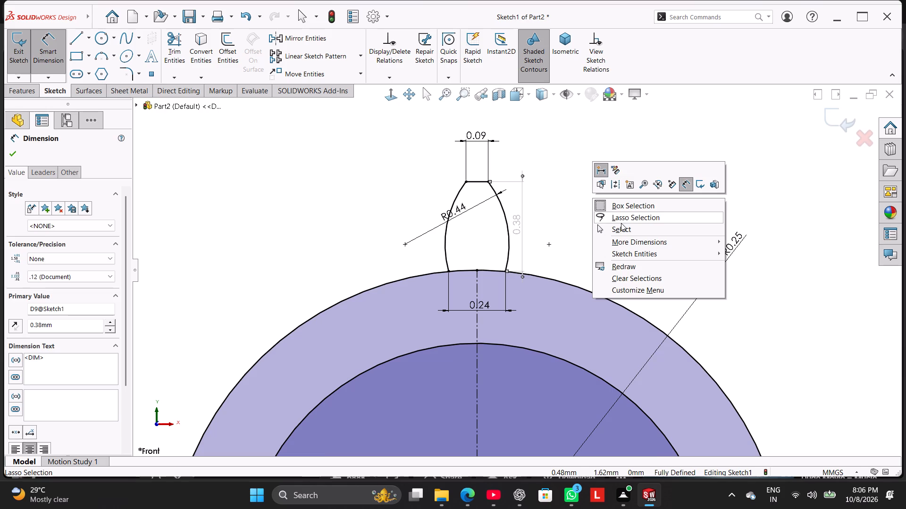
{"action": "left_click", "coordinate": [621, 223]}
Trim away both segments of the R1.31 circle that lie between the lower ends of the tooth's side arcs.
{"action": "scroll", "coordinate": [599, 247], "scroll_direction": "up", "scroll_amount": 3}
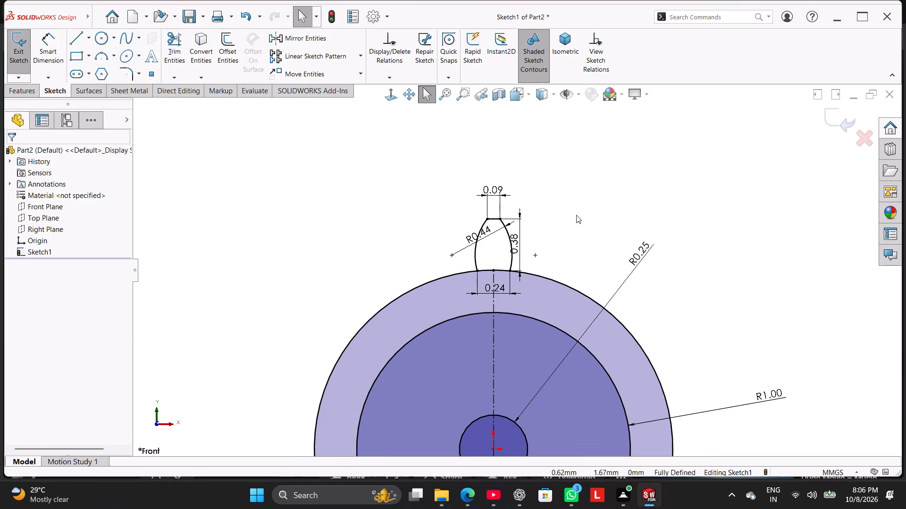
{"action": "left_click", "coordinate": [575, 195]}
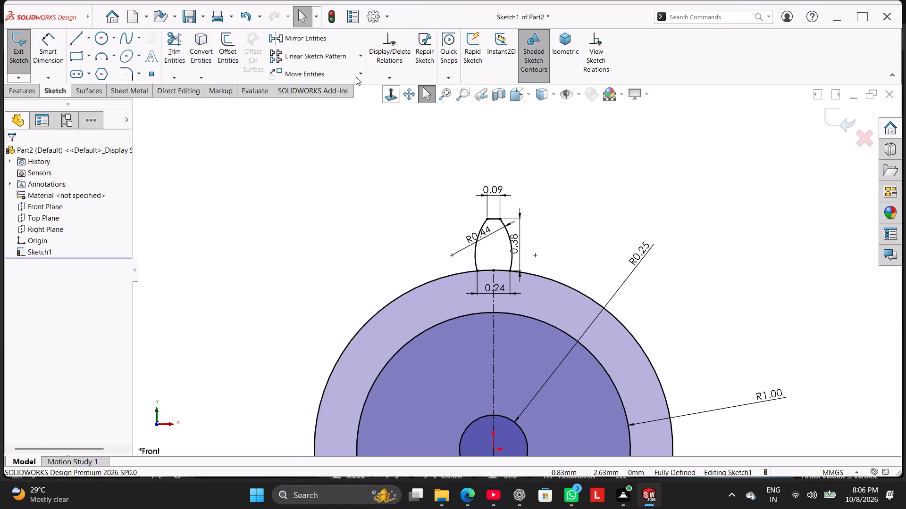
{"action": "left_click", "coordinate": [184, 49]}
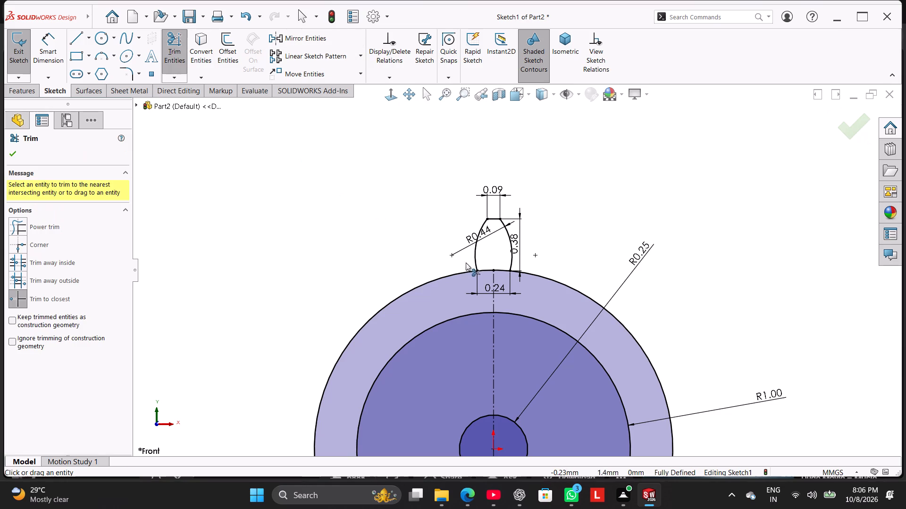
{"action": "left_click", "coordinate": [499, 269]}
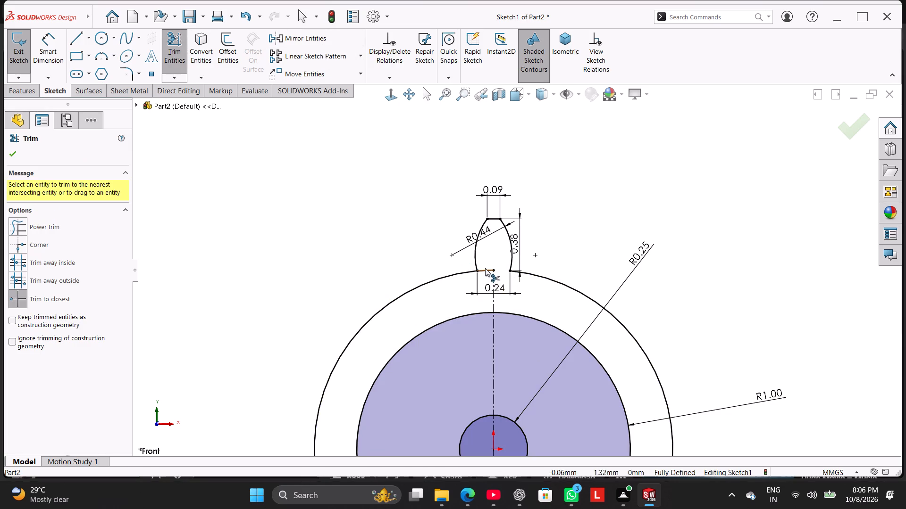
{"action": "left_click", "coordinate": [485, 268]}
{"action": "right_click", "coordinate": [385, 230]}
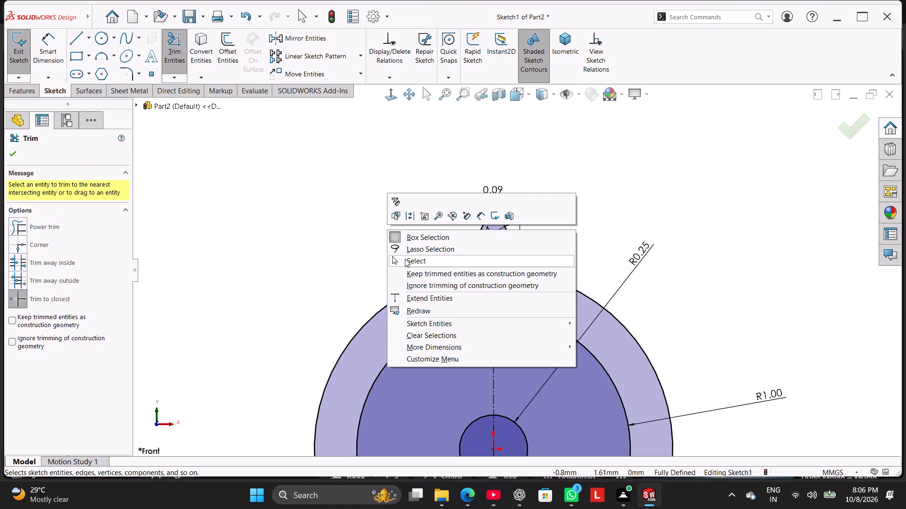
{"action": "left_click", "coordinate": [405, 259]}
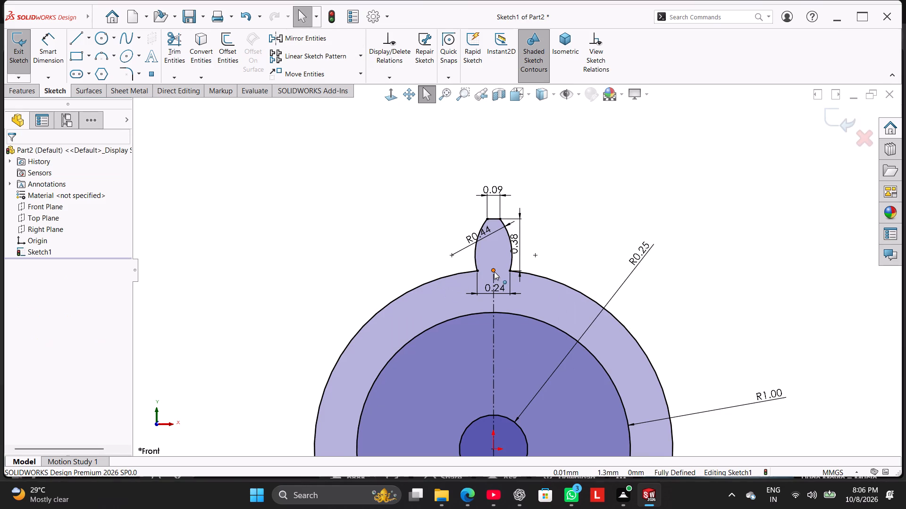
Add a Coincident relation between the vertical centerline's upper endpoint and the trimmed R1.31 circle.
{"action": "left_click", "coordinate": [494, 271], "text": "ctrl"}
{"action": "left_click", "coordinate": [461, 272], "text": "ctrl"}
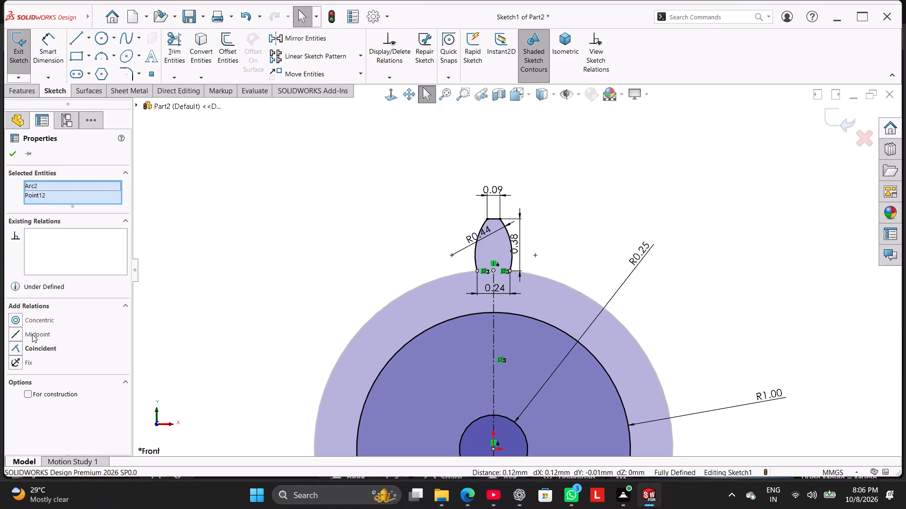
{"action": "left_click", "coordinate": [35, 351]}
{"action": "left_click", "coordinate": [227, 262]}
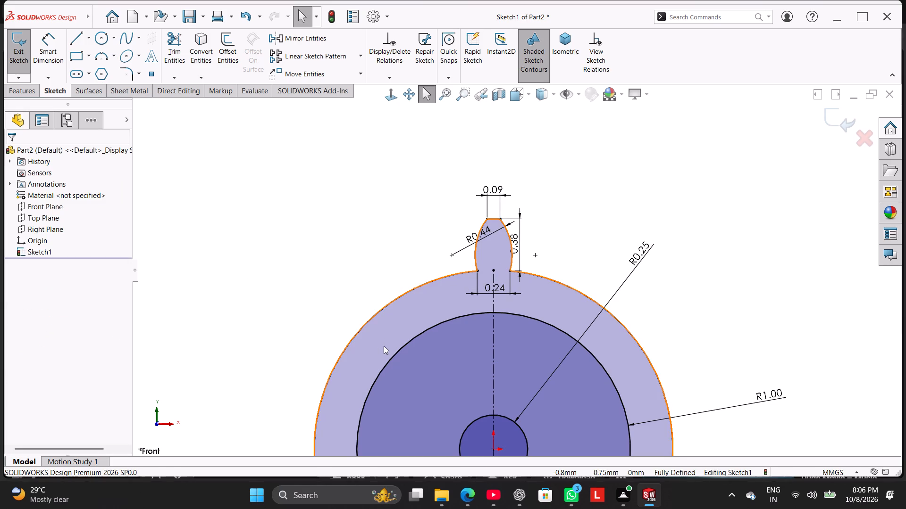
Circular-pattern the tooth's two side arcs and short upper line about the circles' center, with 20 equally spaced instances over 360°.
{"action": "scroll", "coordinate": [530, 308], "scroll_direction": "up", "scroll_amount": 4}
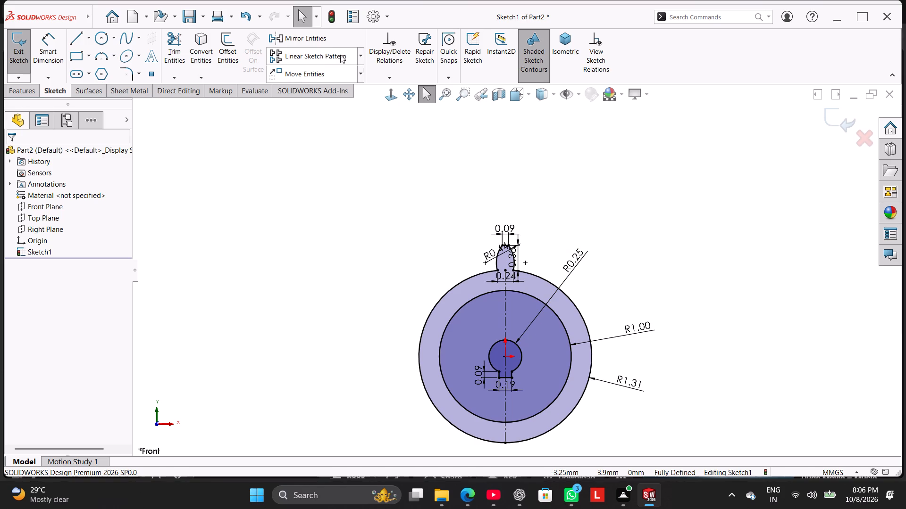
{"action": "left_click", "coordinate": [361, 55]}
{"action": "left_click", "coordinate": [361, 80]}
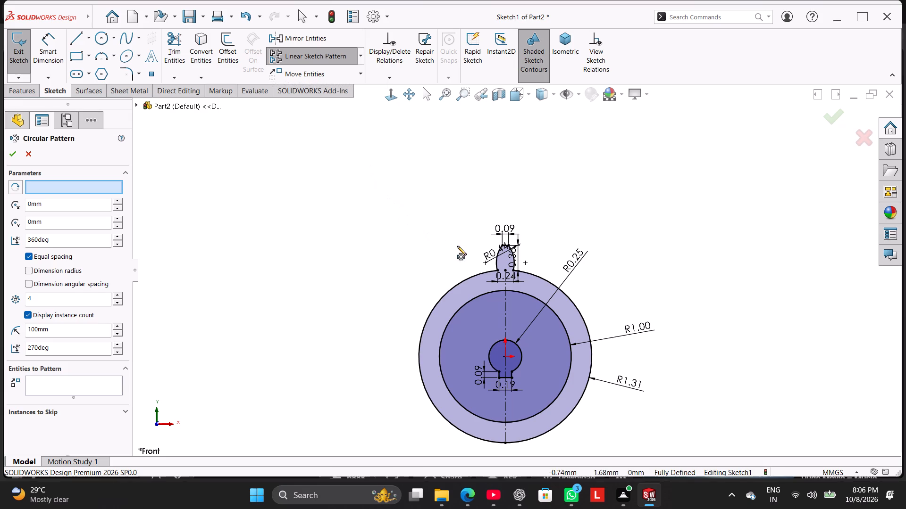
{"action": "left_click", "coordinate": [44, 384]}
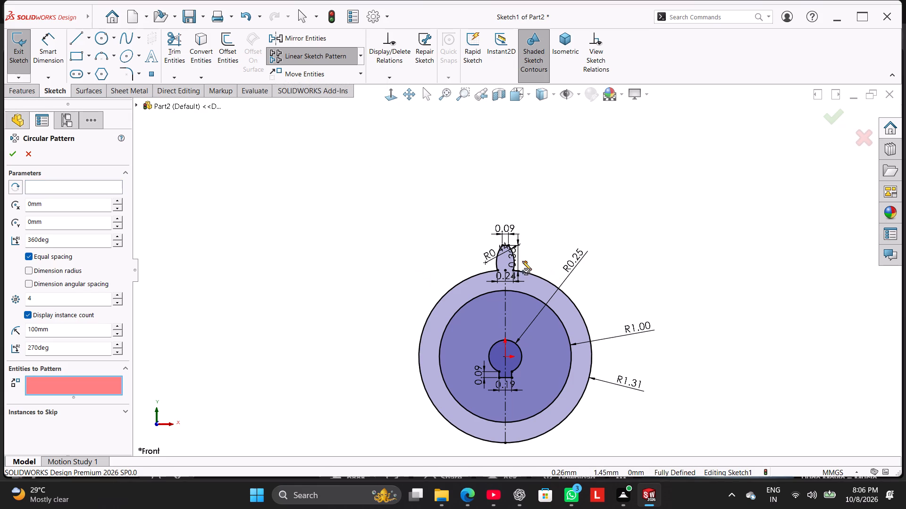
{"action": "left_click", "coordinate": [514, 258]}
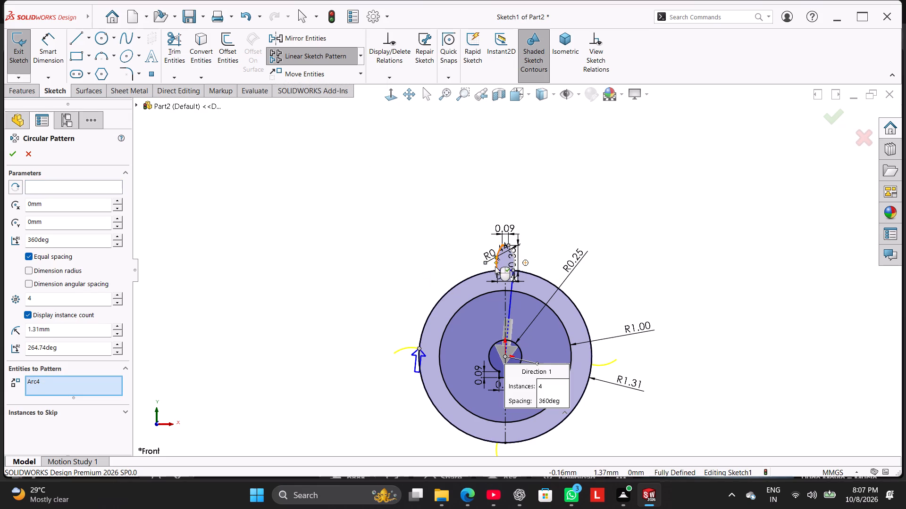
{"action": "left_click", "coordinate": [495, 266]}
{"action": "scroll", "coordinate": [527, 216], "scroll_direction": "down", "scroll_amount": 3}
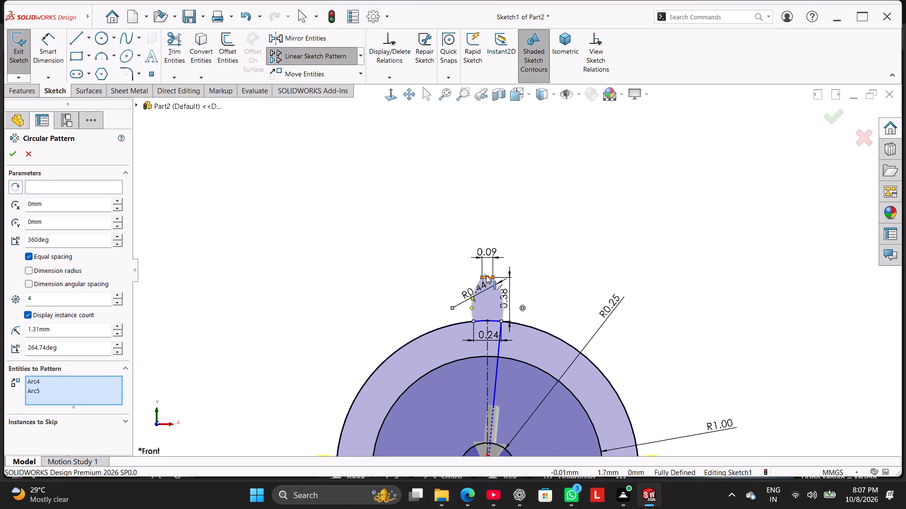
{"action": "scroll", "coordinate": [489, 279], "scroll_direction": "down", "scroll_amount": 4}
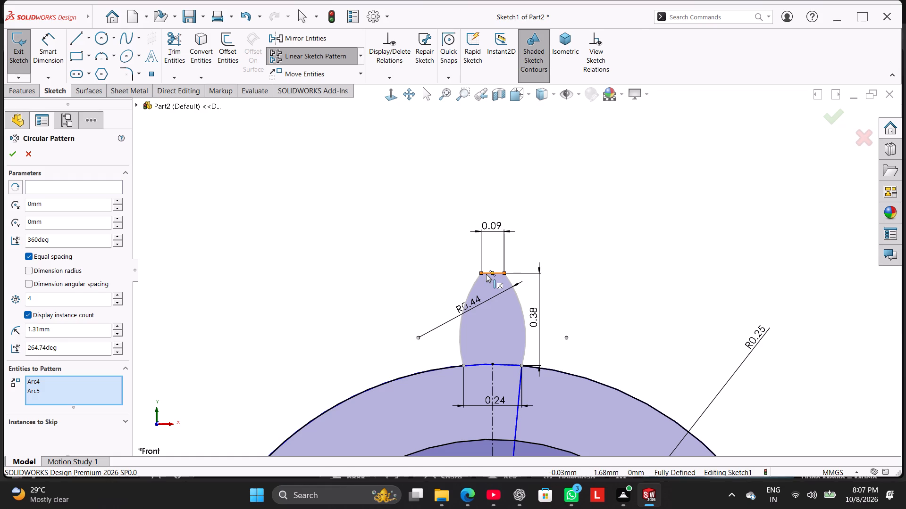
{"action": "left_click", "coordinate": [486, 274]}
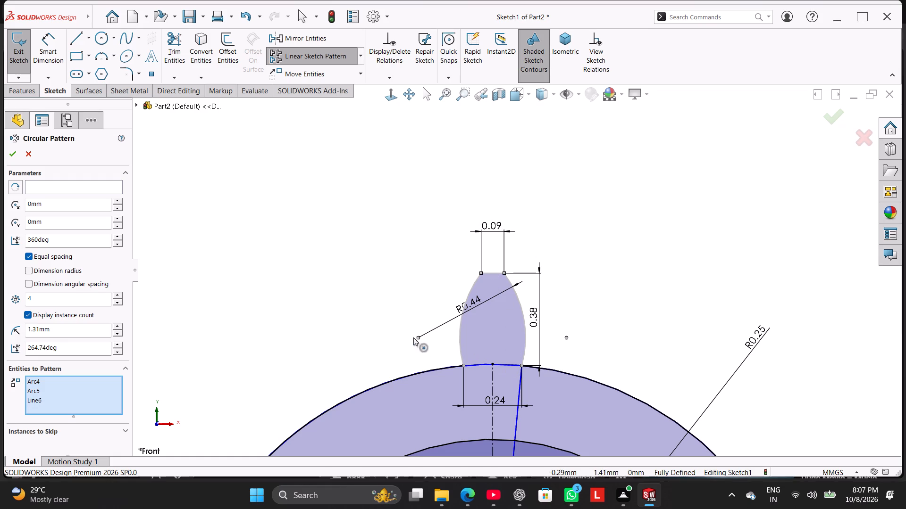
{"action": "scroll", "coordinate": [355, 291], "scroll_direction": "up", "scroll_amount": 7}
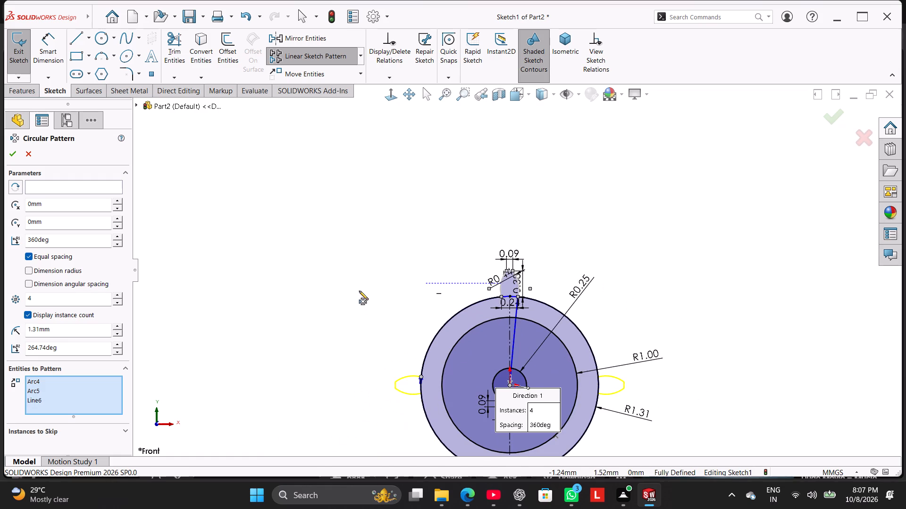
{"action": "scroll", "coordinate": [359, 291], "scroll_direction": "up", "scroll_amount": 1}
{"action": "scroll", "coordinate": [385, 349], "scroll_direction": "down", "scroll_amount": 1}
{"action": "scroll", "coordinate": [392, 353], "scroll_direction": "up", "scroll_amount": 2}
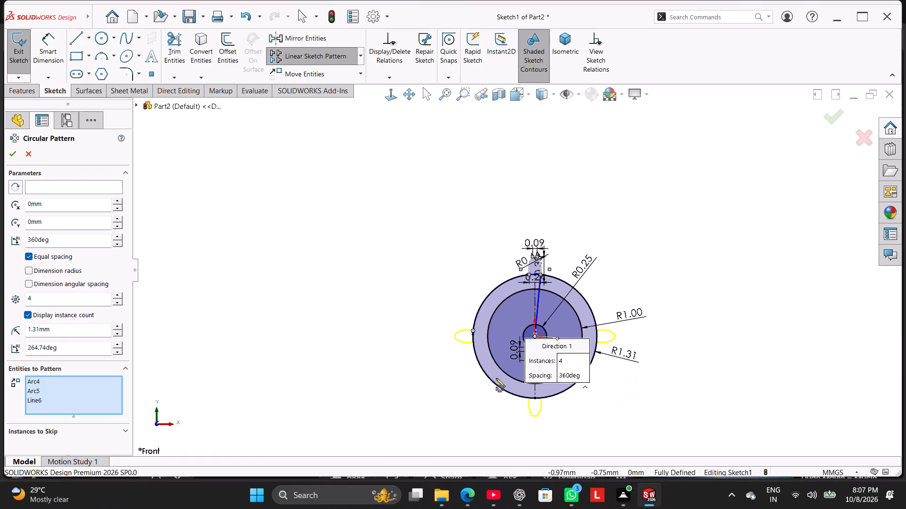
{"action": "scroll", "coordinate": [537, 389], "scroll_direction": "down", "scroll_amount": 2}
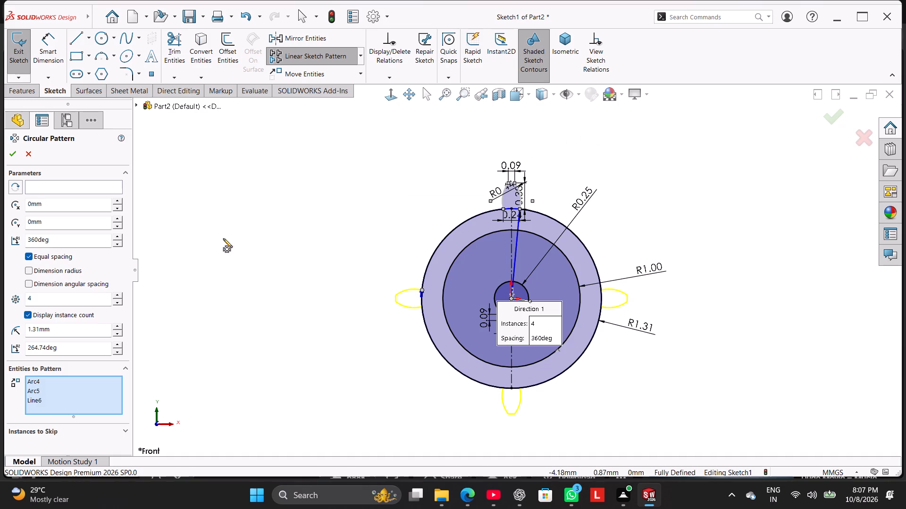
{"action": "triple_click", "coordinate": [49, 293]}
{"action": "type", "text": "20"}
{"action": "key", "text": "Return"}
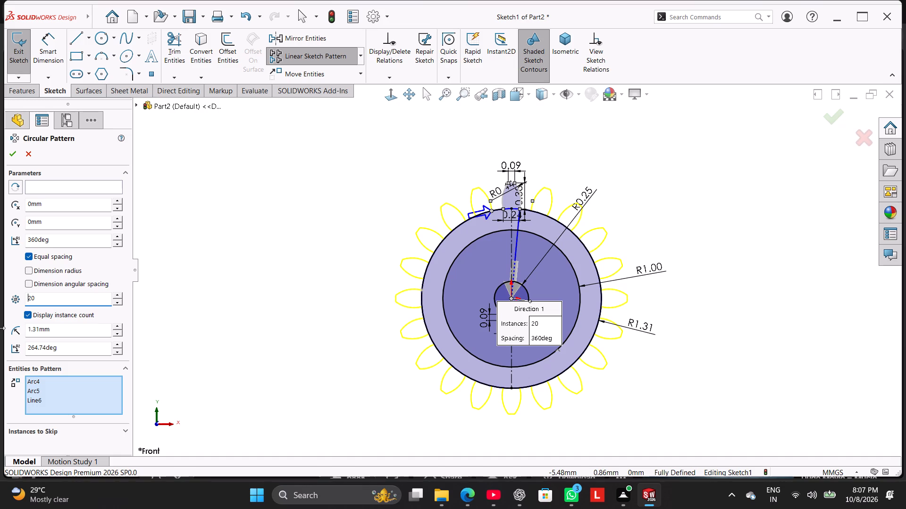
{"action": "left_click", "coordinate": [89, 187]}
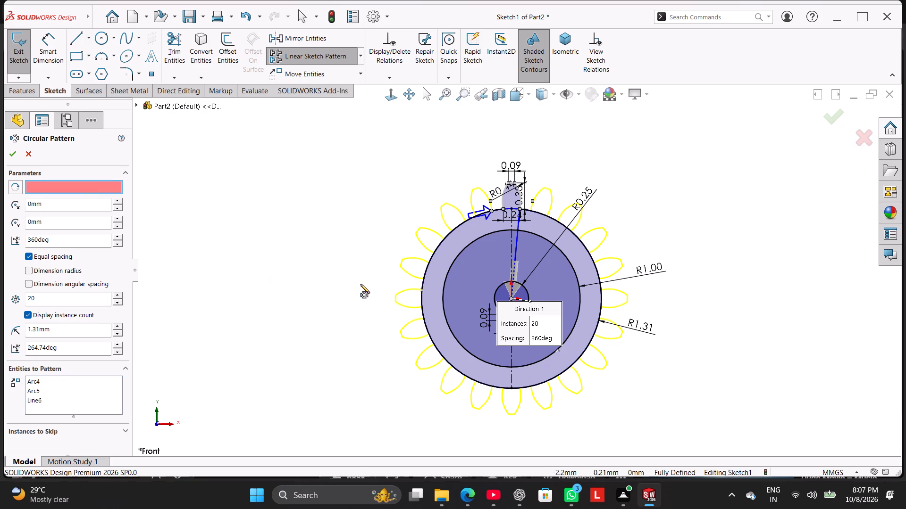
{"action": "left_click", "coordinate": [512, 299]}
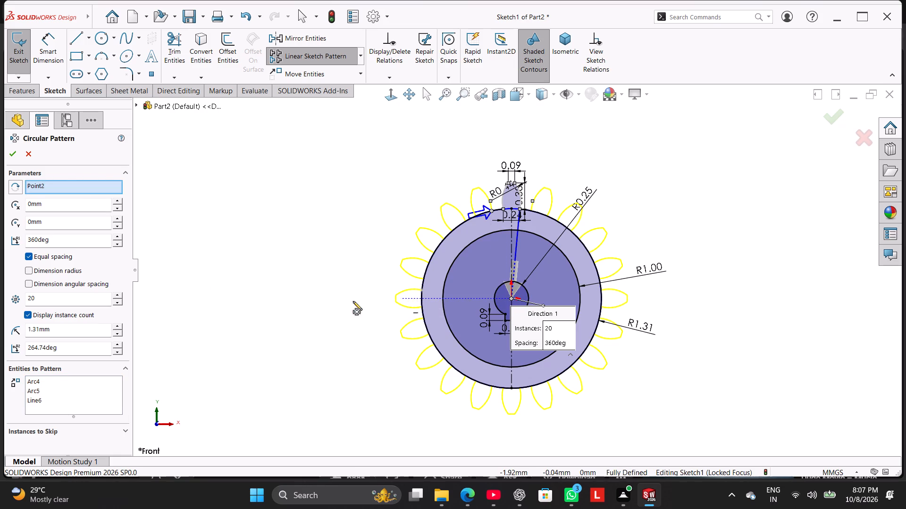
{"action": "left_click", "coordinate": [14, 156]}
{"action": "left_click", "coordinate": [185, 248]}
Power-trim the R1.31 circle segments across the bases of the first seven teeth counterclockwise from the top tooth.
{"action": "scroll", "coordinate": [488, 154], "scroll_direction": "down", "scroll_amount": 1}
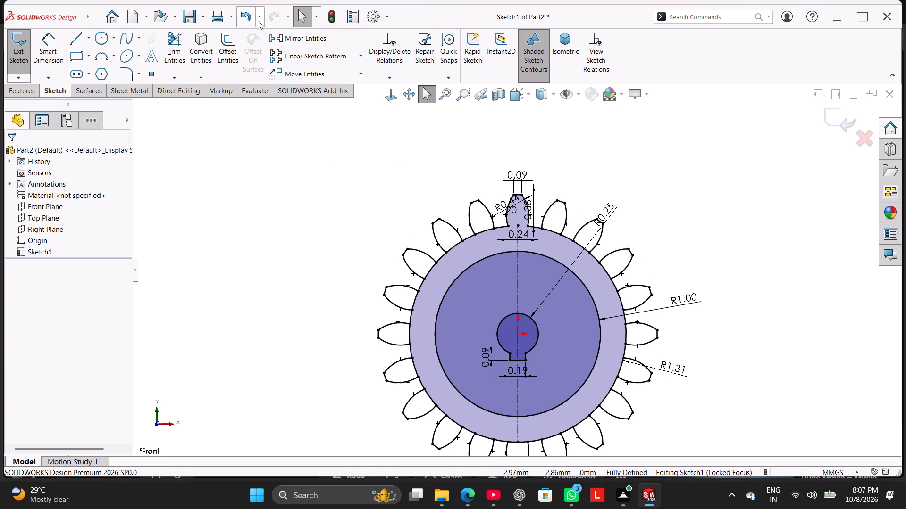
{"action": "left_click", "coordinate": [180, 50]}
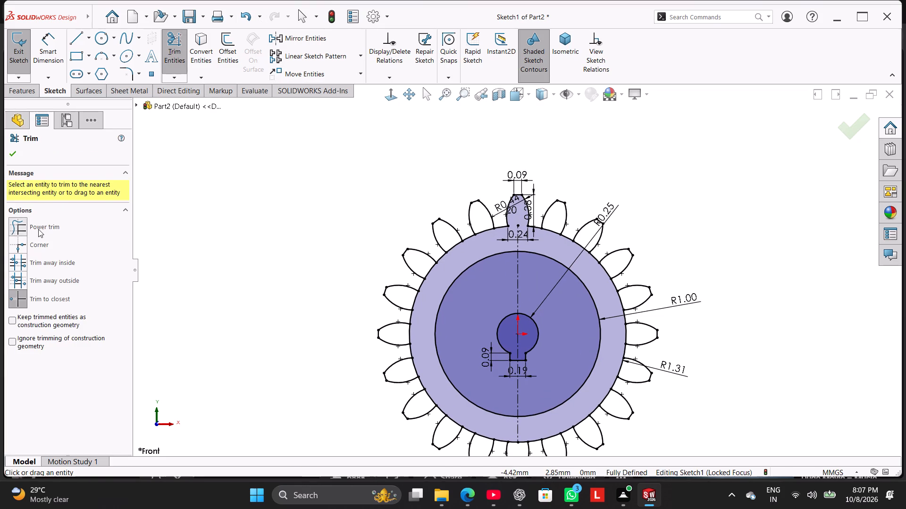
{"action": "left_click", "coordinate": [38, 229]}
{"action": "scroll", "coordinate": [503, 234], "scroll_direction": "down", "scroll_amount": 3}
{"action": "left_click_drag", "start_coordinate": [461, 216], "coordinate": [476, 231]}
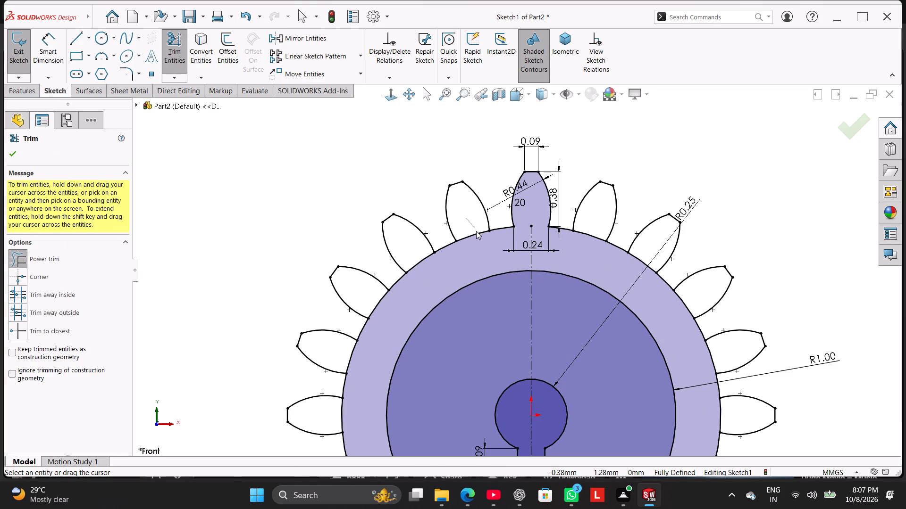
{"action": "left_click_drag", "start_coordinate": [476, 231], "coordinate": [480, 246]}
{"action": "left_click_drag", "start_coordinate": [411, 246], "coordinate": [433, 273]}
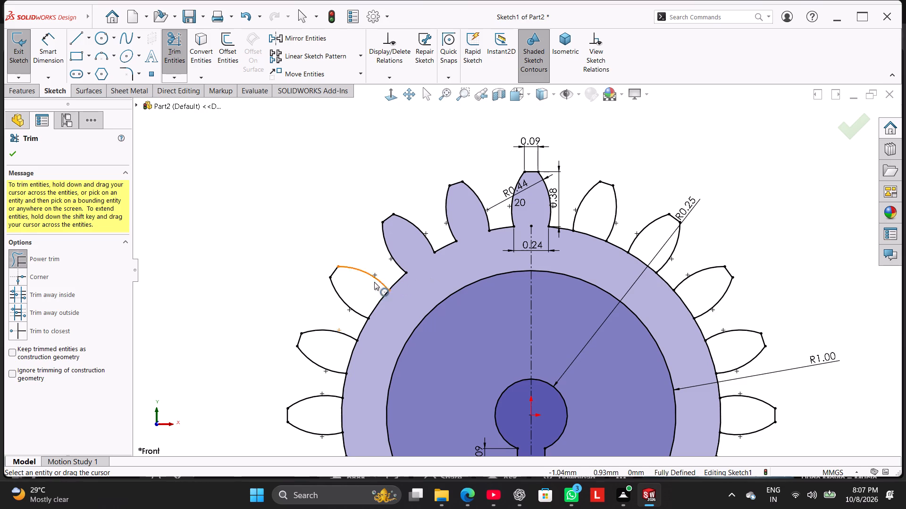
{"action": "left_click_drag", "start_coordinate": [367, 283], "coordinate": [381, 310]}
{"action": "left_click_drag", "start_coordinate": [335, 341], "coordinate": [368, 364]}
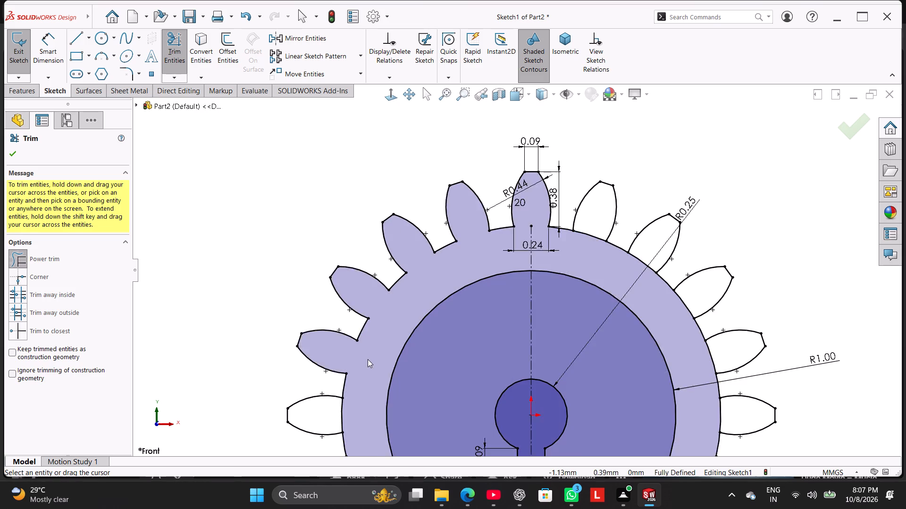
{"action": "scroll", "coordinate": [368, 359], "scroll_direction": "up", "scroll_amount": 2}
{"action": "left_click_drag", "start_coordinate": [380, 372], "coordinate": [410, 378]}
{"action": "scroll", "coordinate": [408, 399], "scroll_direction": "up", "scroll_amount": 1}
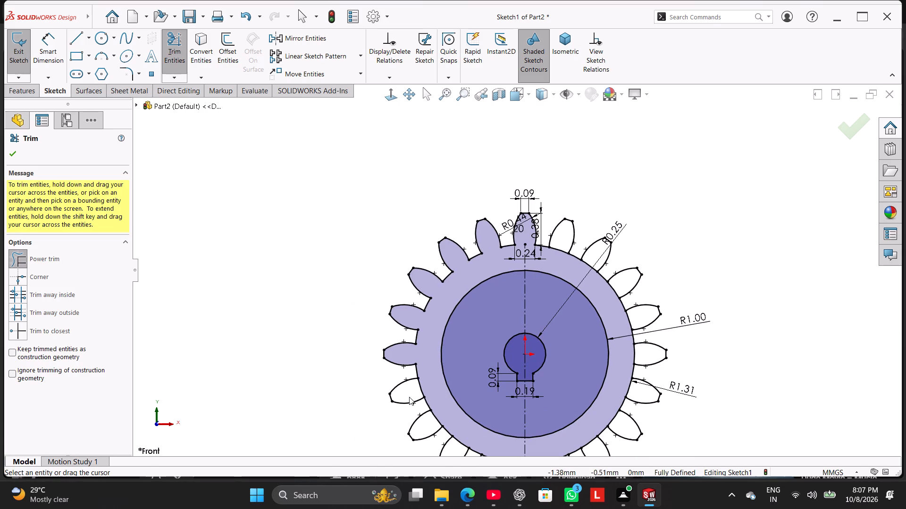
{"action": "left_click_drag", "start_coordinate": [409, 397], "coordinate": [429, 389]}
{"action": "left_click_drag", "start_coordinate": [428, 423], "coordinate": [453, 414]}
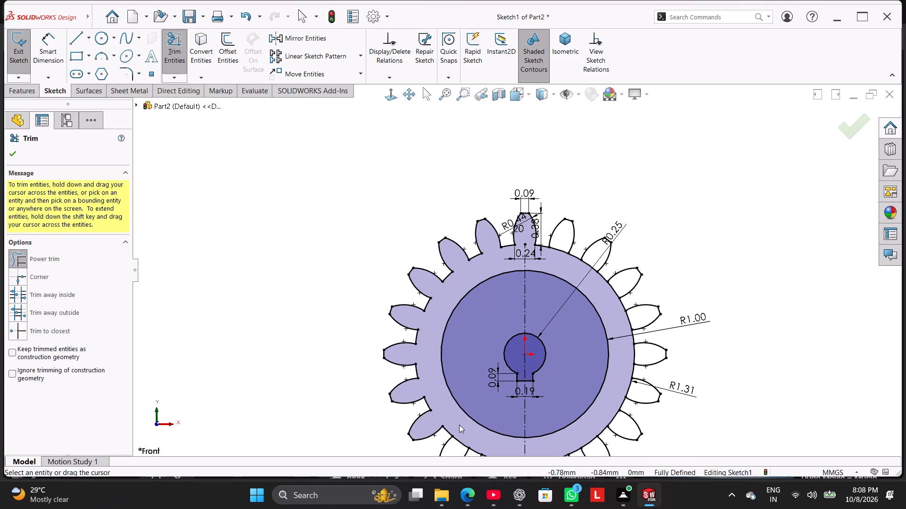
Trim away the R1.31 circle segments across the bases of the following eight teeth, counterclockwise through the 3 o'clock tooth.
{"action": "scroll", "coordinate": [459, 425], "scroll_direction": "up", "scroll_amount": 2}
{"action": "scroll", "coordinate": [475, 413], "scroll_direction": "down", "scroll_amount": 4}
{"action": "left_click_drag", "start_coordinate": [502, 314], "coordinate": [492, 334]}
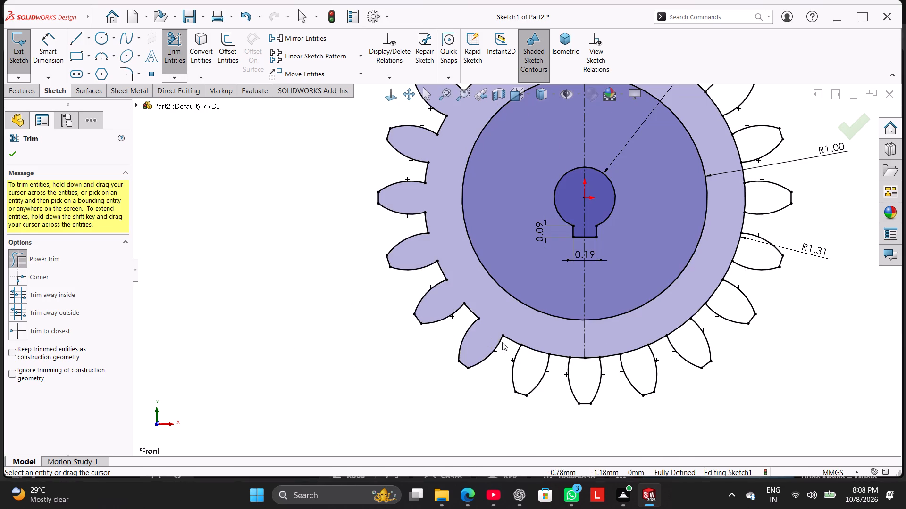
{"action": "left_click_drag", "start_coordinate": [540, 336], "coordinate": [533, 362]}
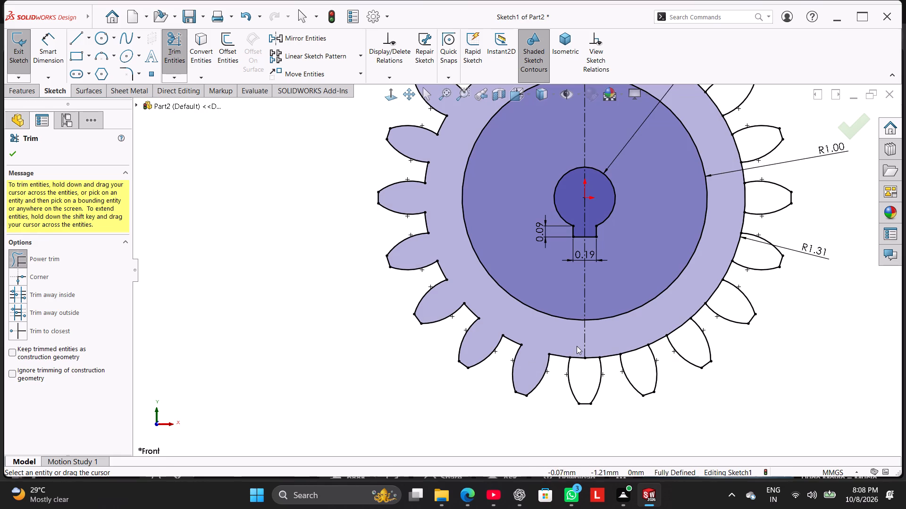
{"action": "left_click_drag", "start_coordinate": [577, 346], "coordinate": [580, 369]}
{"action": "left_click_drag", "start_coordinate": [592, 347], "coordinate": [590, 375]}
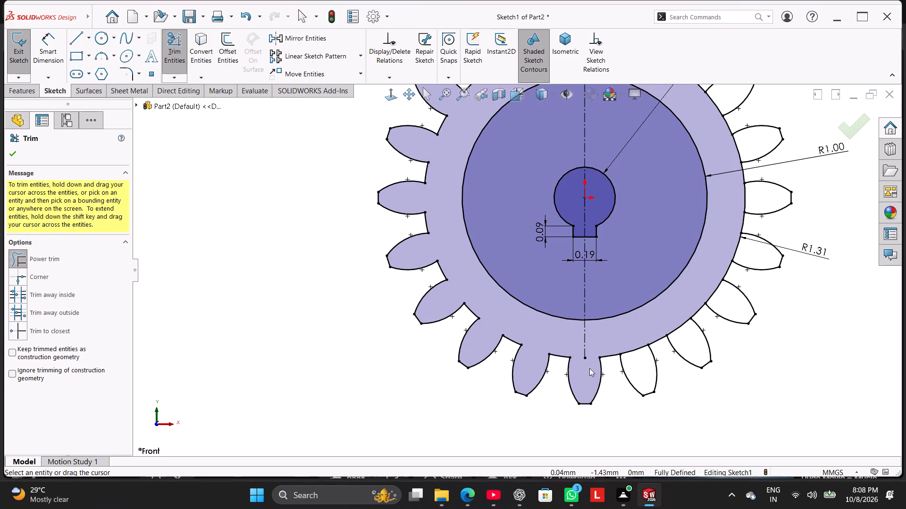
{"action": "left_click_drag", "start_coordinate": [624, 341], "coordinate": [637, 360]}
{"action": "left_click_drag", "start_coordinate": [674, 316], "coordinate": [679, 321]}
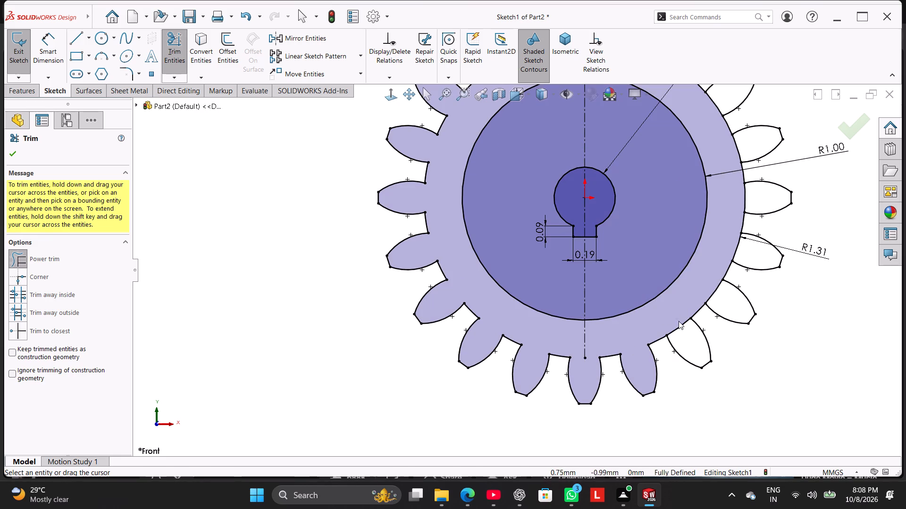
{"action": "left_click_drag", "start_coordinate": [679, 321], "coordinate": [688, 340]}
{"action": "left_click_drag", "start_coordinate": [702, 288], "coordinate": [732, 302]}
{"action": "left_click_drag", "start_coordinate": [729, 252], "coordinate": [750, 250]}
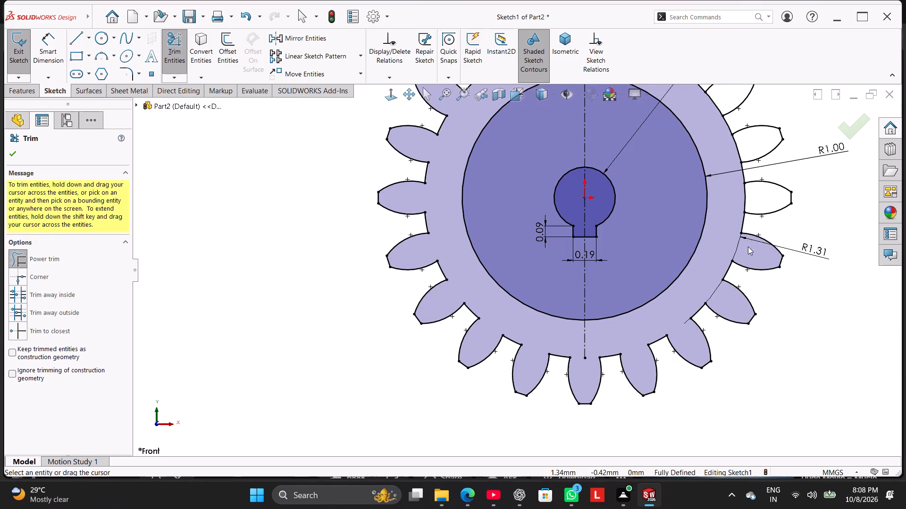
{"action": "scroll", "coordinate": [747, 236], "scroll_direction": "up", "scroll_amount": 1}
{"action": "scroll", "coordinate": [739, 174], "scroll_direction": "down", "scroll_amount": 2}
{"action": "left_click_drag", "start_coordinate": [656, 234], "coordinate": [698, 223]}
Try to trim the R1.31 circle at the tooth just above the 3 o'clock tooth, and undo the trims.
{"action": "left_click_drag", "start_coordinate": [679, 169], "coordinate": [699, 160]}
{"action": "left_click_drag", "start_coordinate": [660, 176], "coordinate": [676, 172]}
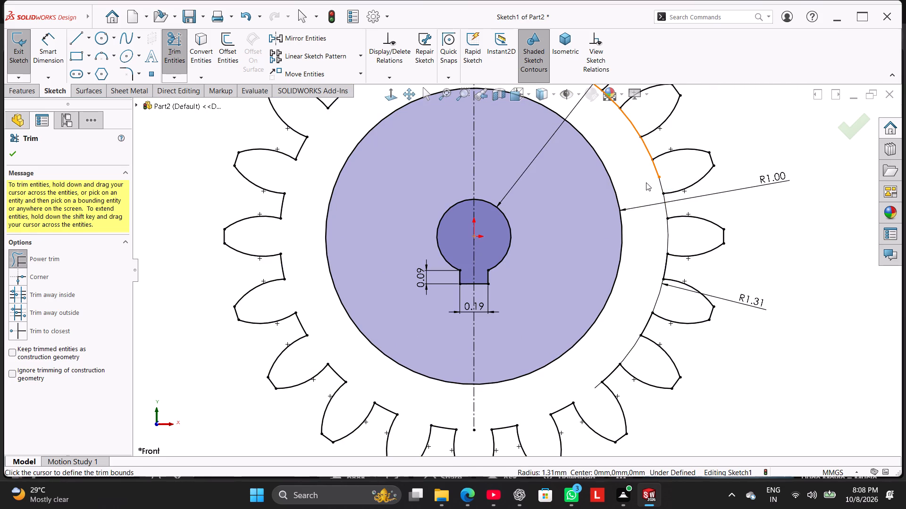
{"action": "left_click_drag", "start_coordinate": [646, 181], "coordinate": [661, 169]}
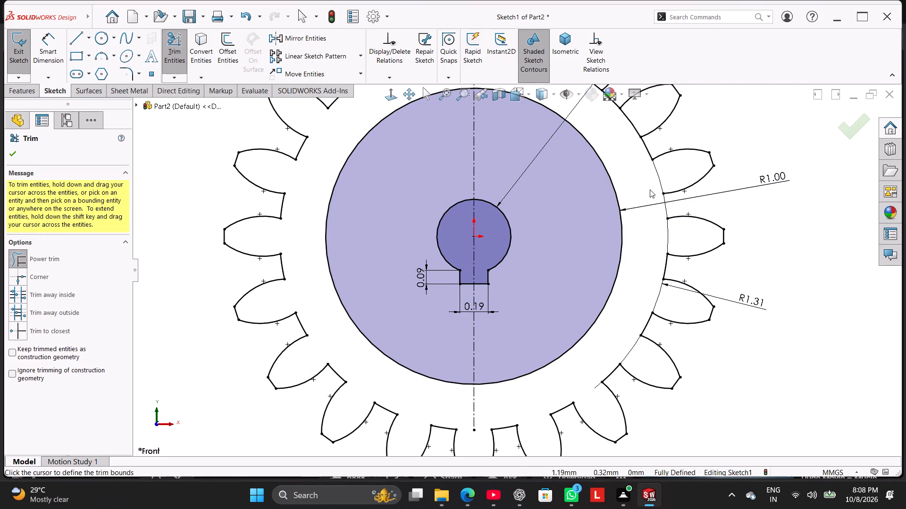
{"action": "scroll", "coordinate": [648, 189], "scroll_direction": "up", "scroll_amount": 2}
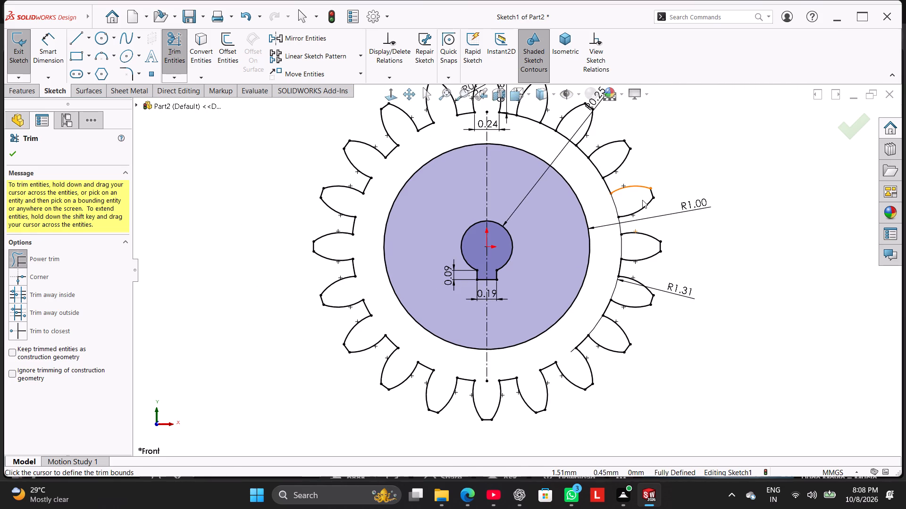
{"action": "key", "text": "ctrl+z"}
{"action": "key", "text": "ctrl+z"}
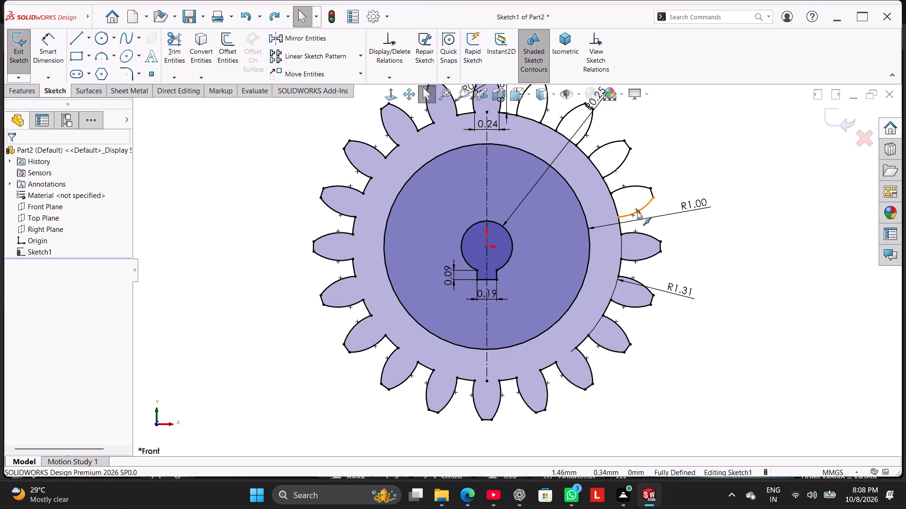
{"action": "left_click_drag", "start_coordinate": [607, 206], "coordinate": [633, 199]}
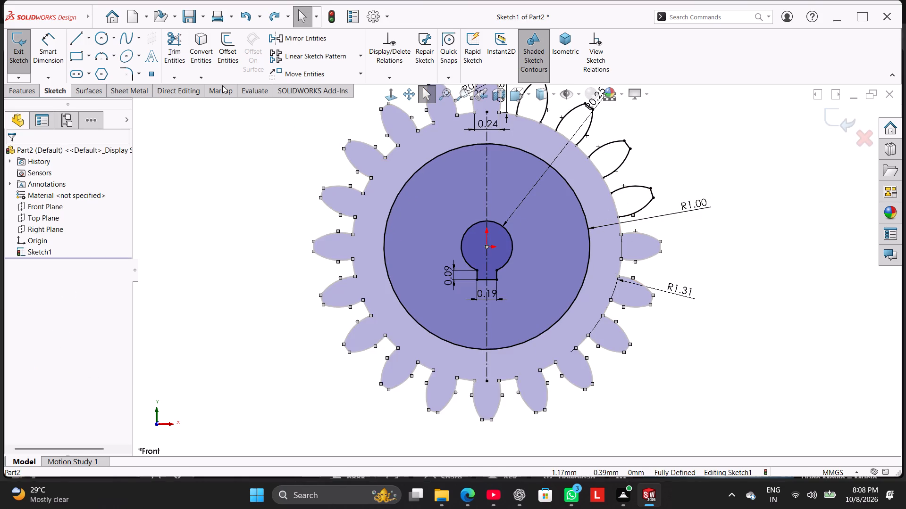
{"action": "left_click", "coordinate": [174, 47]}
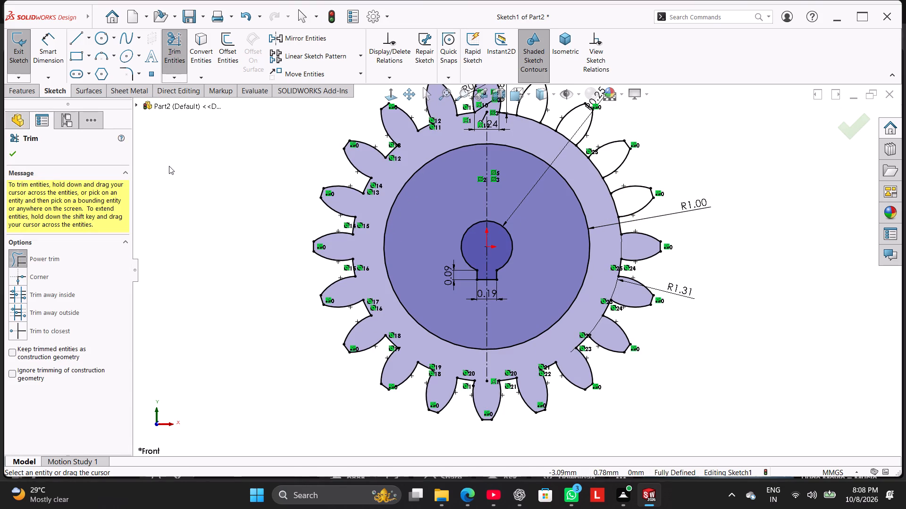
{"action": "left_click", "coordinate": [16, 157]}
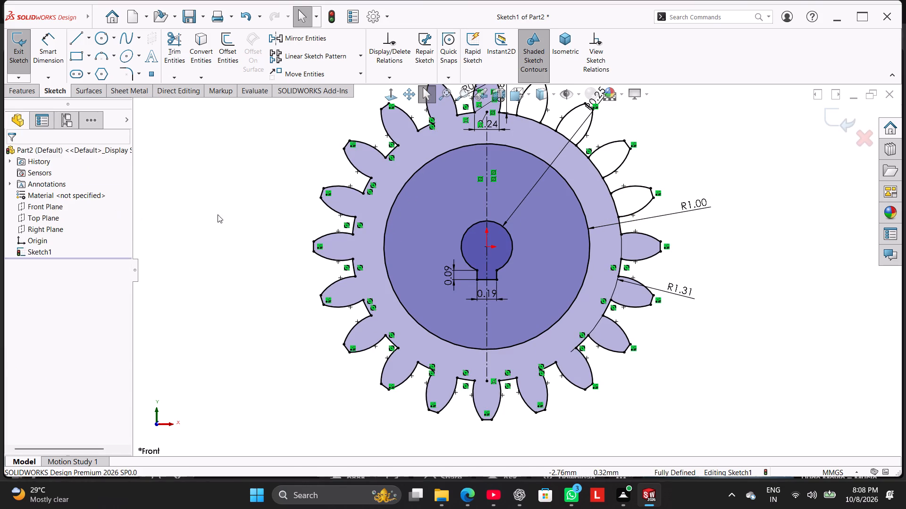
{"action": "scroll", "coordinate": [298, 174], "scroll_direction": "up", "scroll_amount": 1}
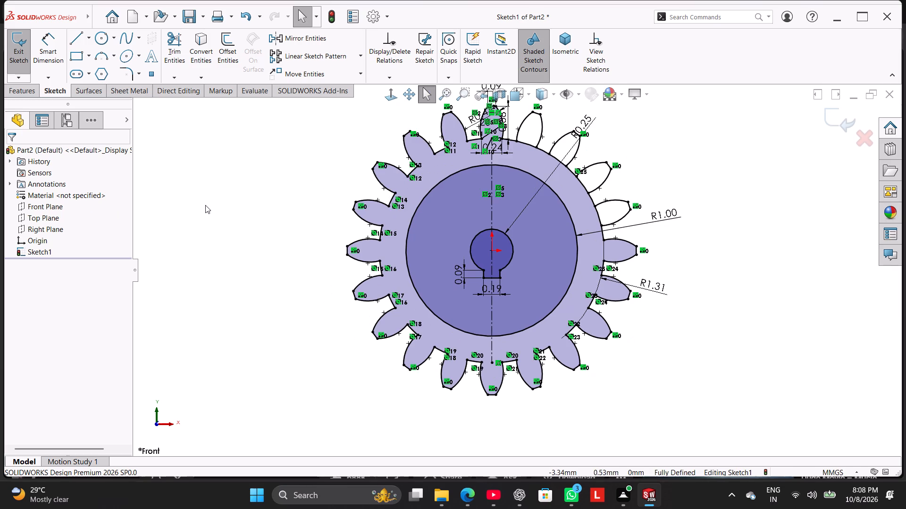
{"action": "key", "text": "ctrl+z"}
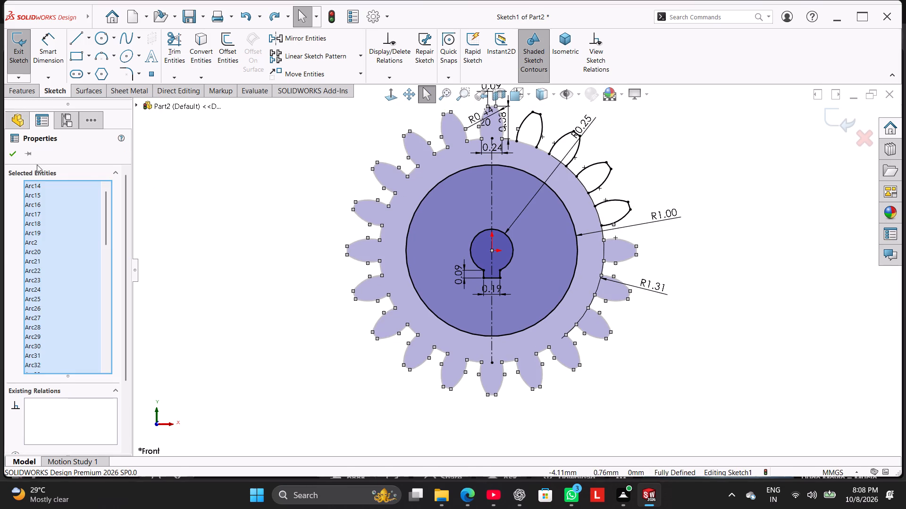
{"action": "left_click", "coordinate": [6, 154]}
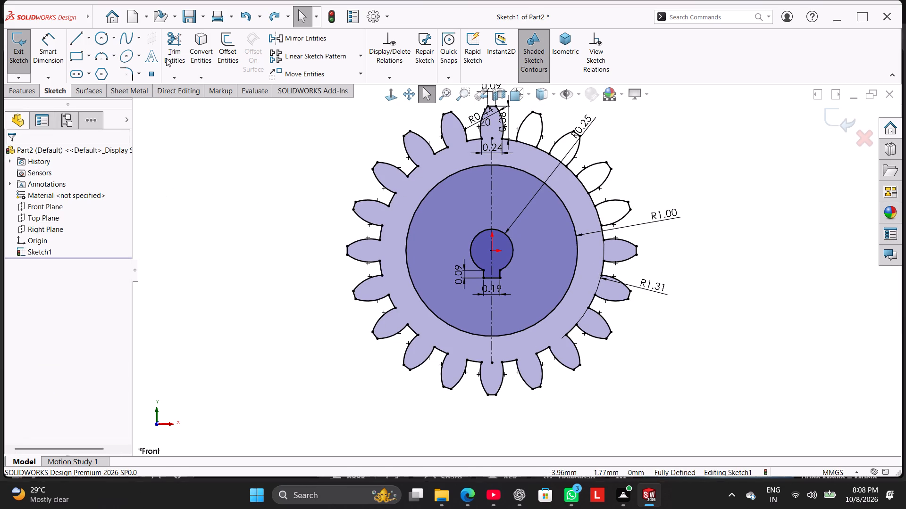
Trim away the R1.31 circle segments across the bases of the three teeth just above the 3 o'clock tooth.
{"action": "left_click", "coordinate": [168, 55]}
{"action": "scroll", "coordinate": [560, 141], "scroll_direction": "down", "scroll_amount": 3}
{"action": "left_click_drag", "start_coordinate": [604, 295], "coordinate": [608, 292]}
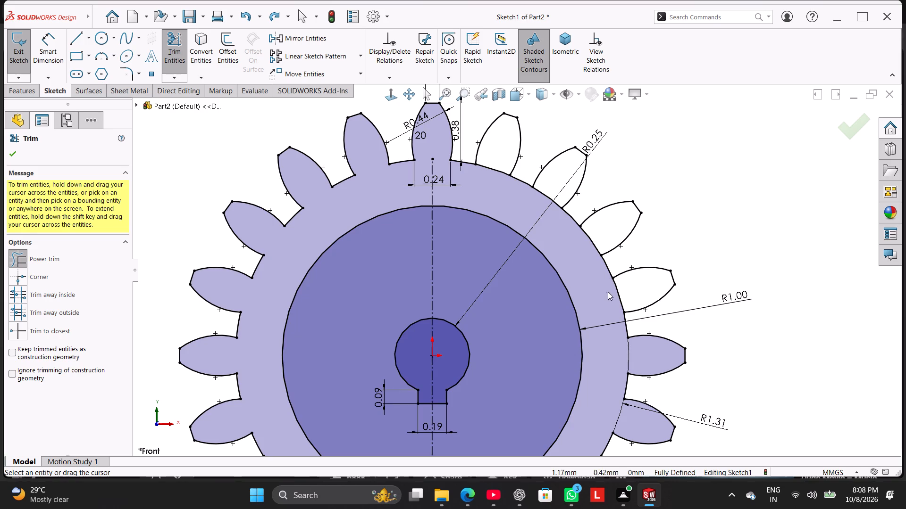
{"action": "left_click_drag", "start_coordinate": [608, 292], "coordinate": [633, 287]}
{"action": "left_click_drag", "start_coordinate": [577, 250], "coordinate": [619, 225]}
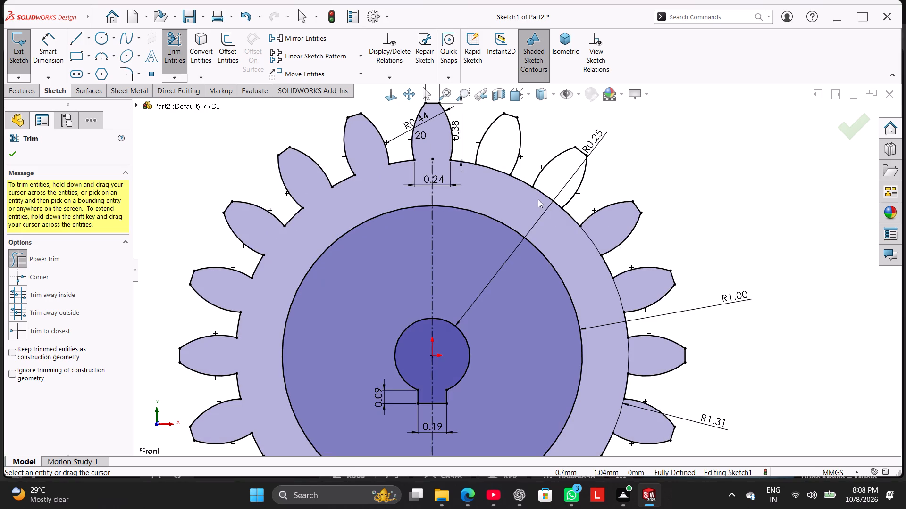
{"action": "left_click_drag", "start_coordinate": [538, 199], "coordinate": [561, 170]}
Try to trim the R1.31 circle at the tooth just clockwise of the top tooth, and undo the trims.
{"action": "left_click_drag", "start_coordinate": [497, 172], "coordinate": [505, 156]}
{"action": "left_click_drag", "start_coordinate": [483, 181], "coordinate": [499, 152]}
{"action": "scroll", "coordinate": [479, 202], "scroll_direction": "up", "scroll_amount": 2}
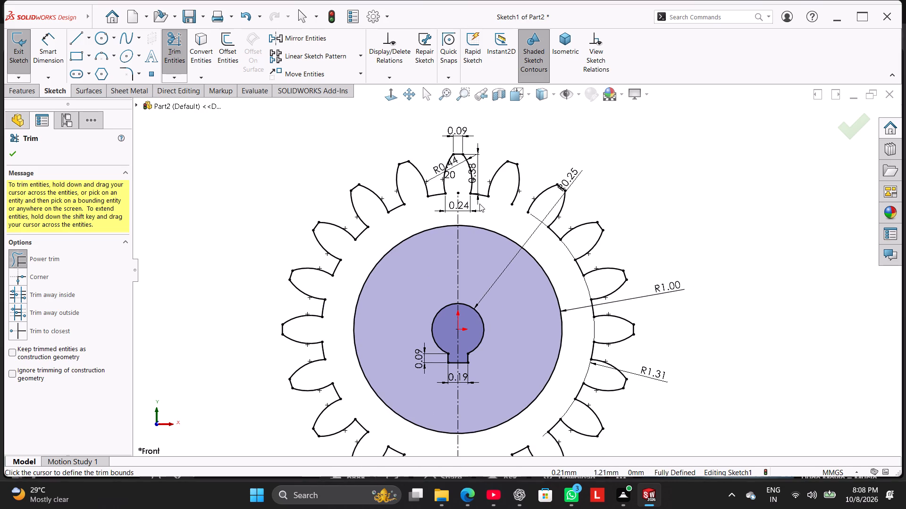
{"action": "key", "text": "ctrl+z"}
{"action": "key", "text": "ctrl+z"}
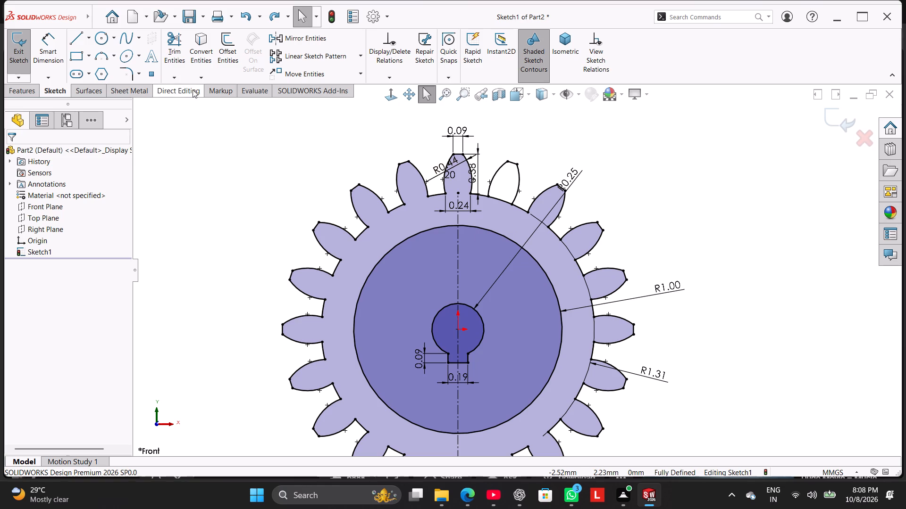
Trim away the R1.31 circle segment across the base of the tooth just clockwise of the top tooth.
{"action": "left_click", "coordinate": [179, 49]}
{"action": "left_click_drag", "start_coordinate": [493, 206], "coordinate": [505, 187]}
{"action": "right_click", "coordinate": [256, 179]}
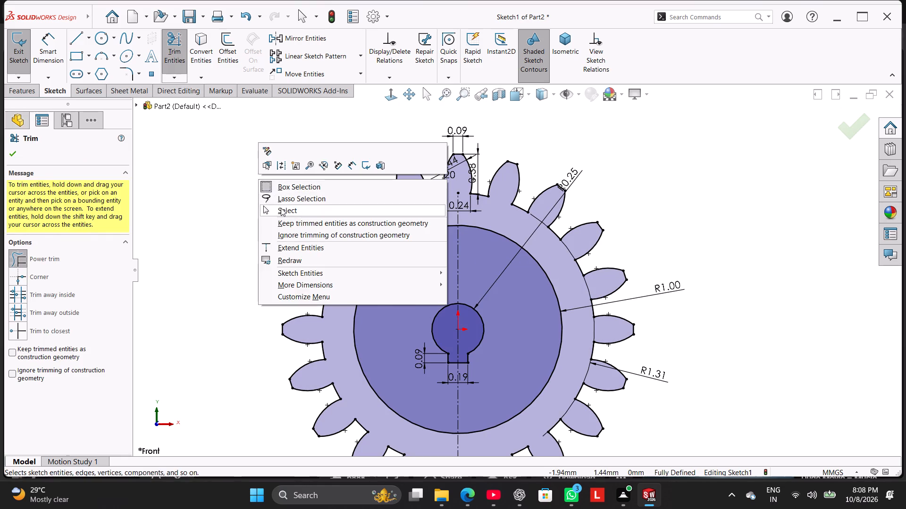
{"action": "left_click", "coordinate": [281, 208]}
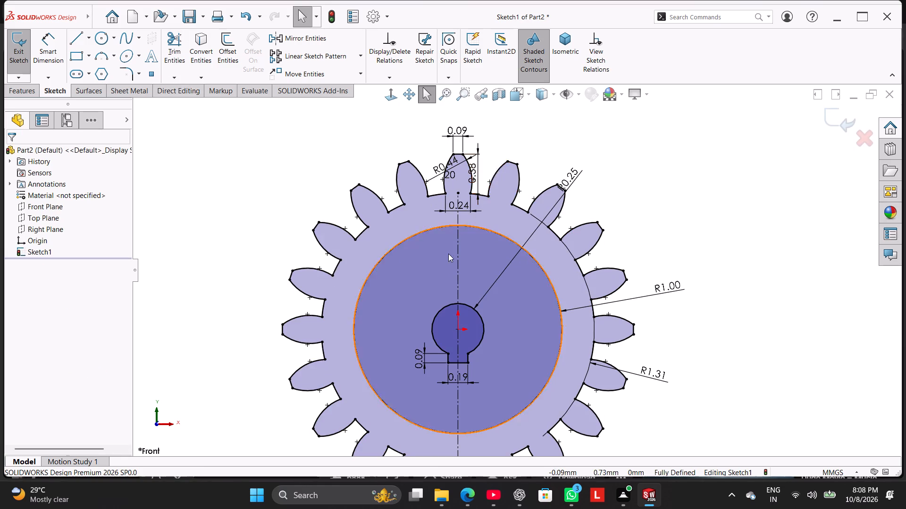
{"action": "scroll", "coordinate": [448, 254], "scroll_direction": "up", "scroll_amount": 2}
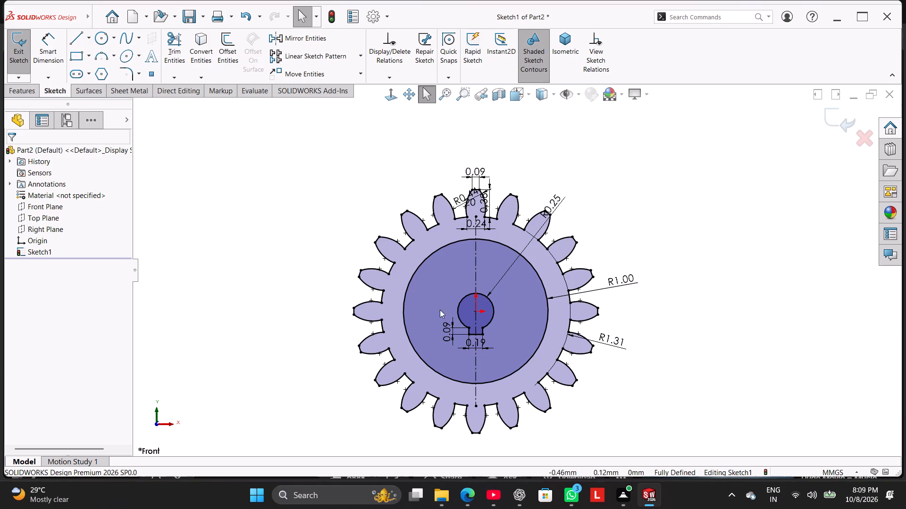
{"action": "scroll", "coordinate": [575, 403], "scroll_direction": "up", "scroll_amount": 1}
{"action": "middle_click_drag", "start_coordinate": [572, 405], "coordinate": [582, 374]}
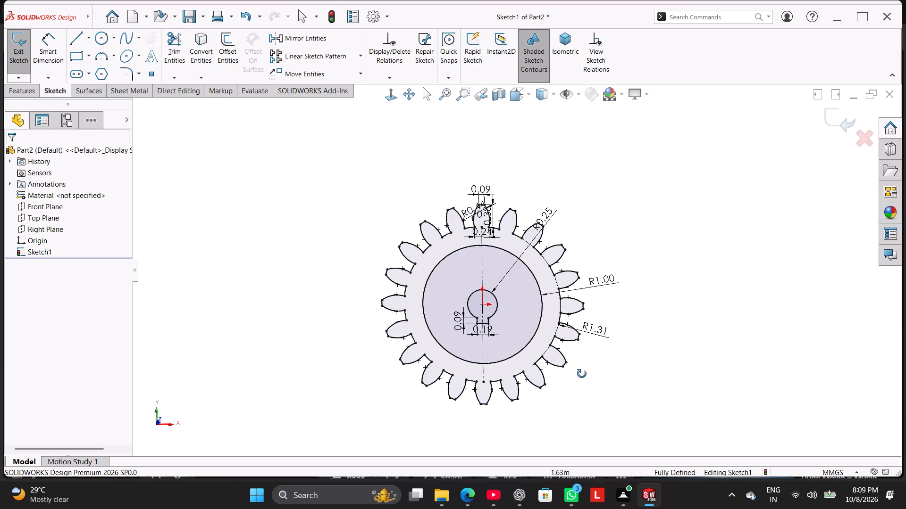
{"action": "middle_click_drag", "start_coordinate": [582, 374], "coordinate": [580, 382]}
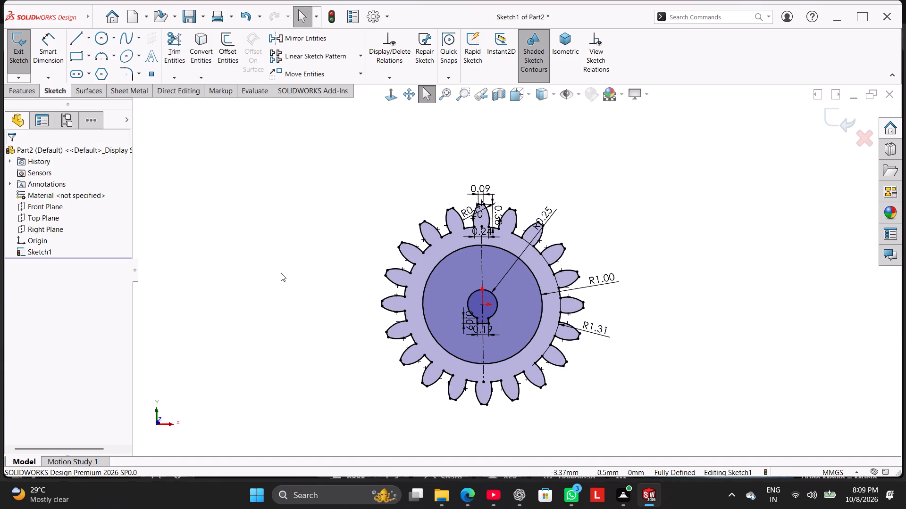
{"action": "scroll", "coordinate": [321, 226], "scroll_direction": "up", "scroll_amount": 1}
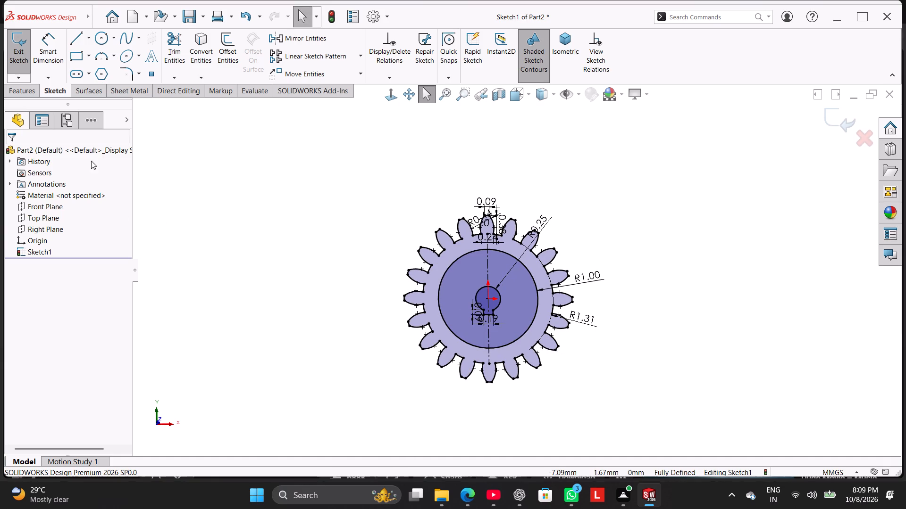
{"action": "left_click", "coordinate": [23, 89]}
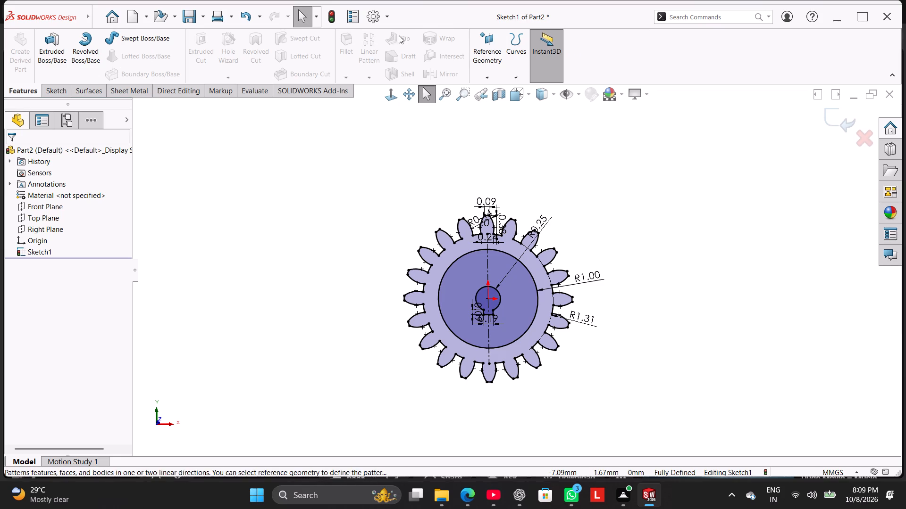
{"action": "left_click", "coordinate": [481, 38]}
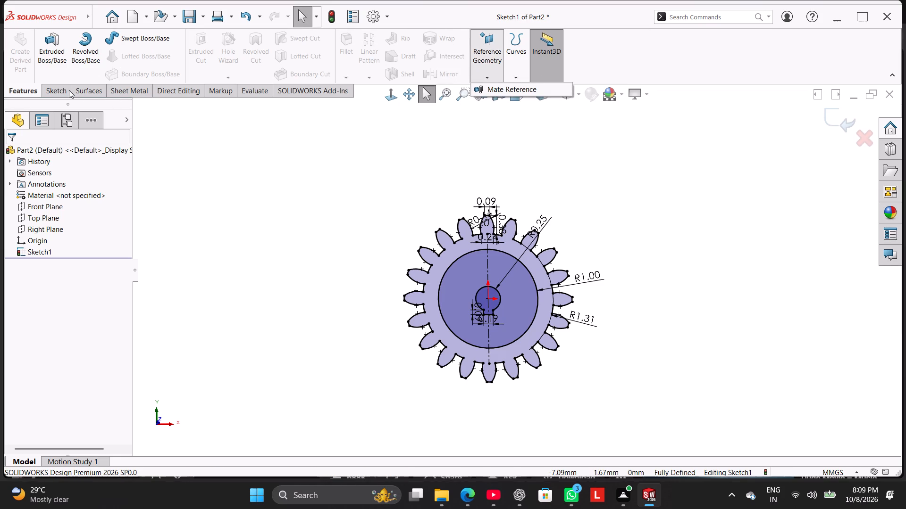
Exit the gear profile sketch.
{"action": "left_click", "coordinate": [59, 90]}
{"action": "left_click", "coordinate": [24, 49]}
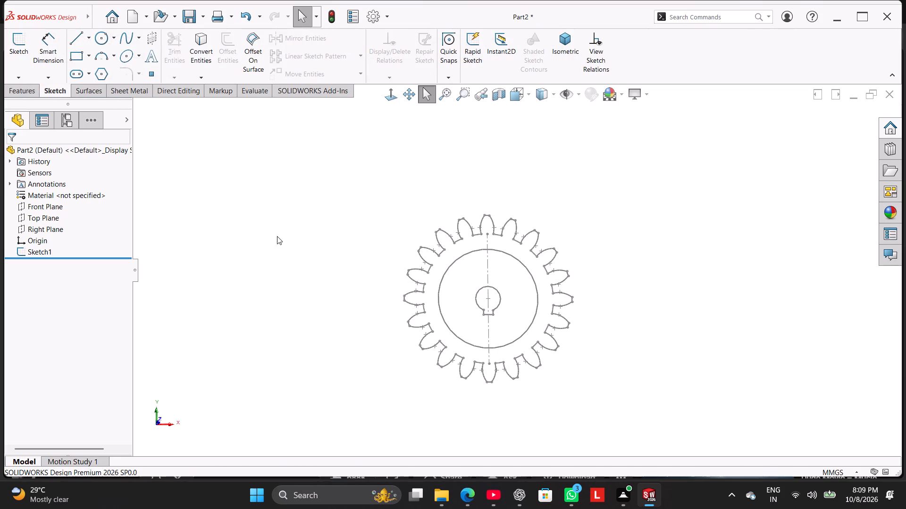
Move the gear profile sketch from the Front Plane onto the Top Plane.
{"action": "right_click_drag", "start_coordinate": [232, 247], "coordinate": [446, 140]}
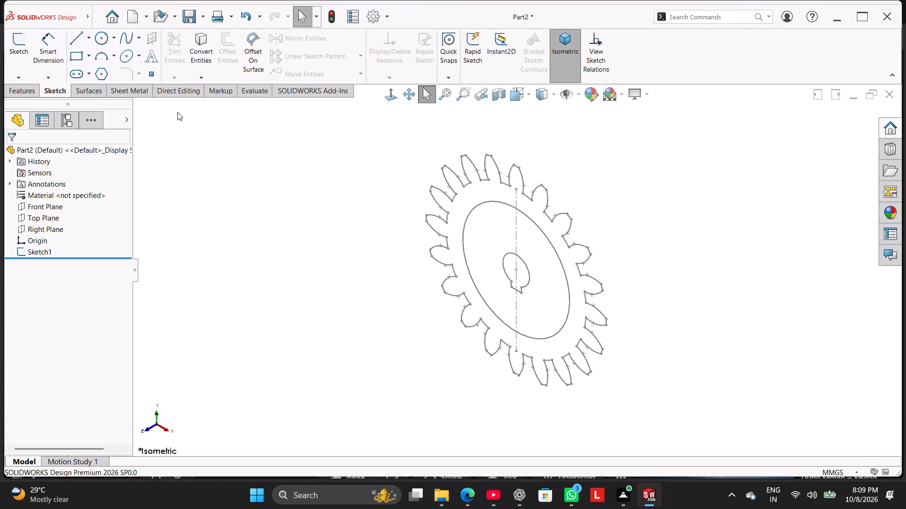
{"action": "right_click", "coordinate": [45, 252]}
{"action": "left_click", "coordinate": [68, 224]}
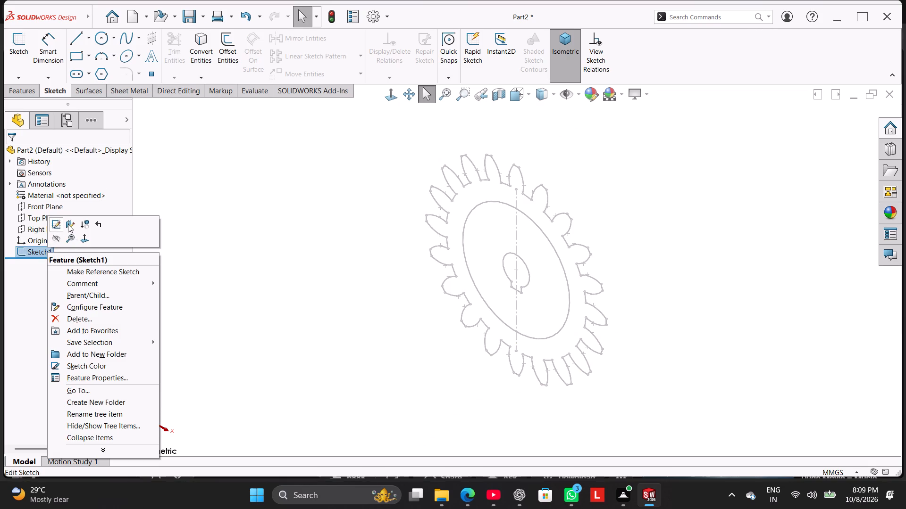
{"action": "left_click", "coordinate": [138, 106]}
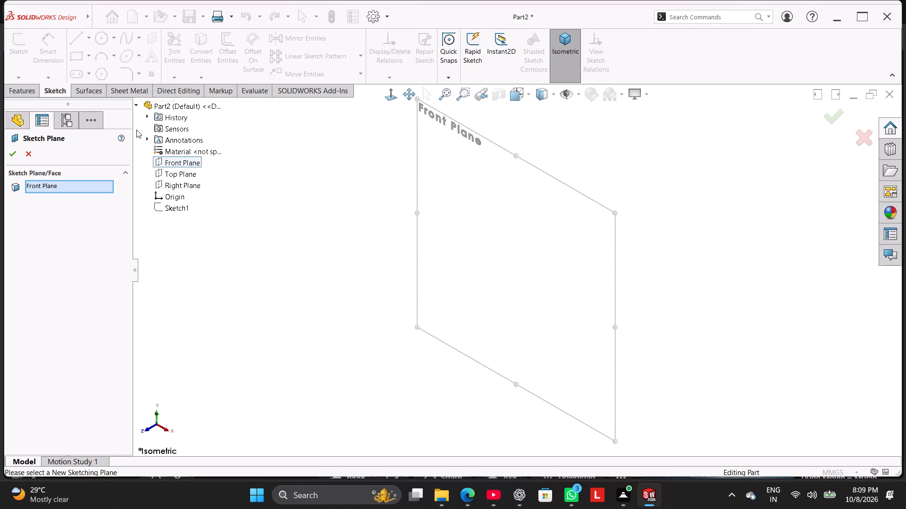
{"action": "left_click", "coordinate": [173, 174]}
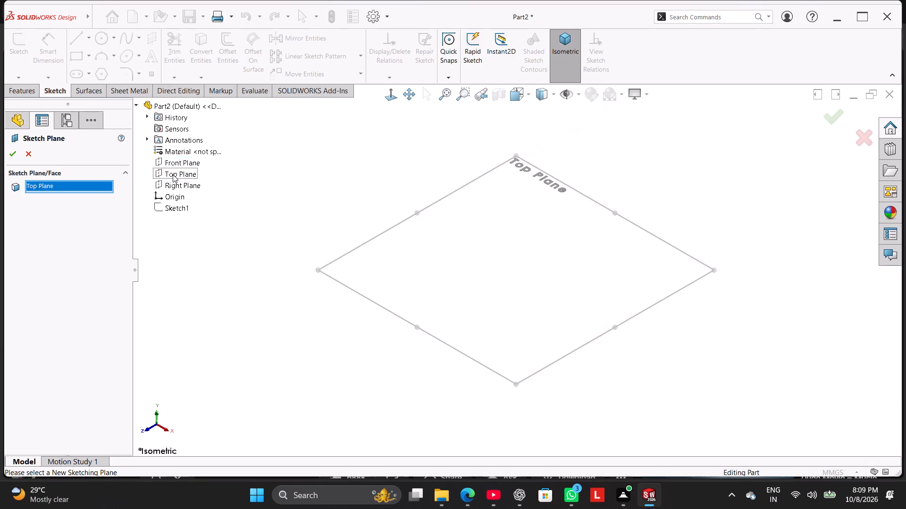
{"action": "left_click", "coordinate": [15, 153]}
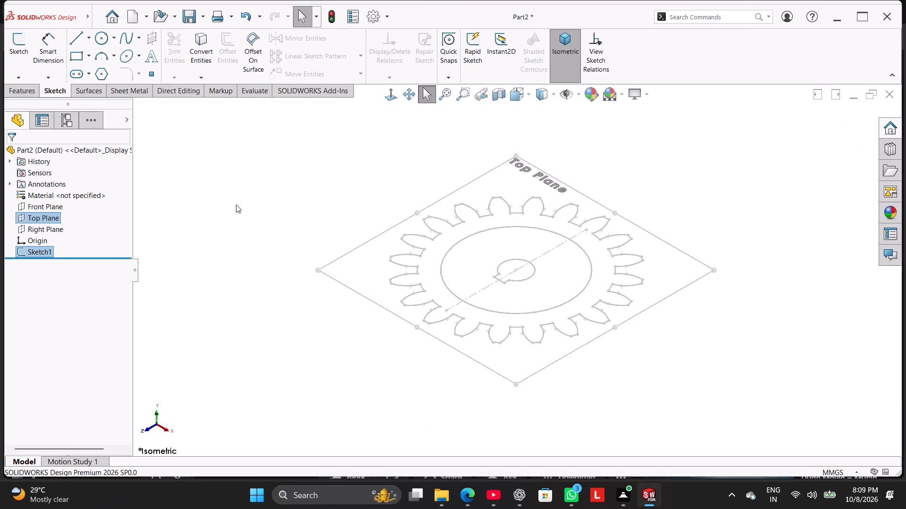
{"action": "left_click_drag", "start_coordinate": [215, 188], "coordinate": [222, 191]}
{"action": "right_click_drag", "start_coordinate": [264, 211], "coordinate": [411, 164]}
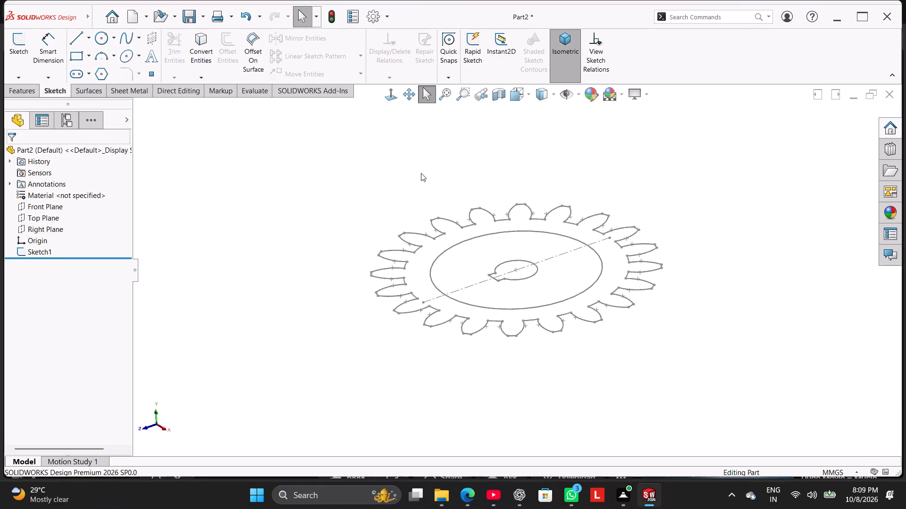
{"action": "right_click_drag", "start_coordinate": [269, 241], "coordinate": [369, 180]}
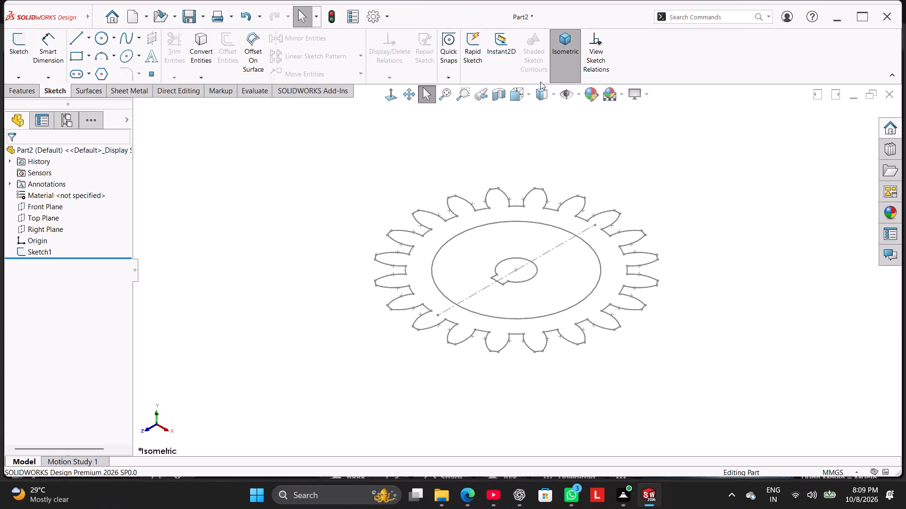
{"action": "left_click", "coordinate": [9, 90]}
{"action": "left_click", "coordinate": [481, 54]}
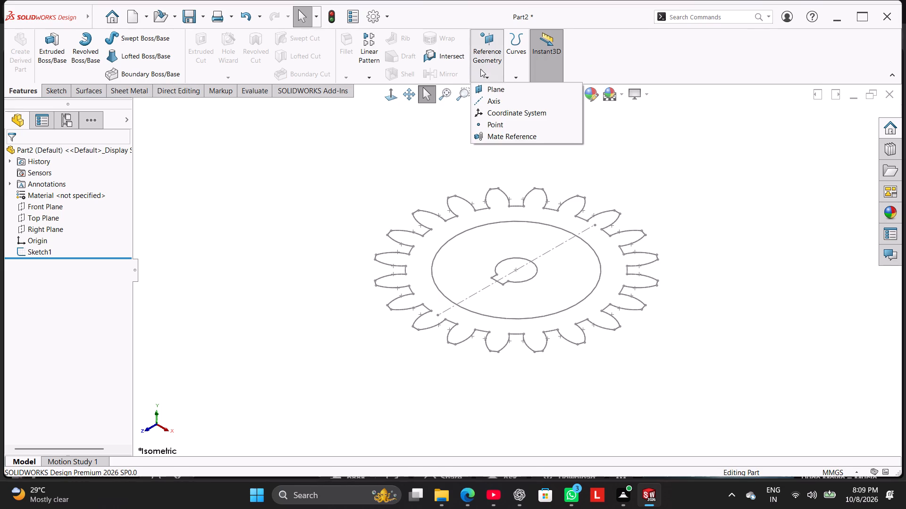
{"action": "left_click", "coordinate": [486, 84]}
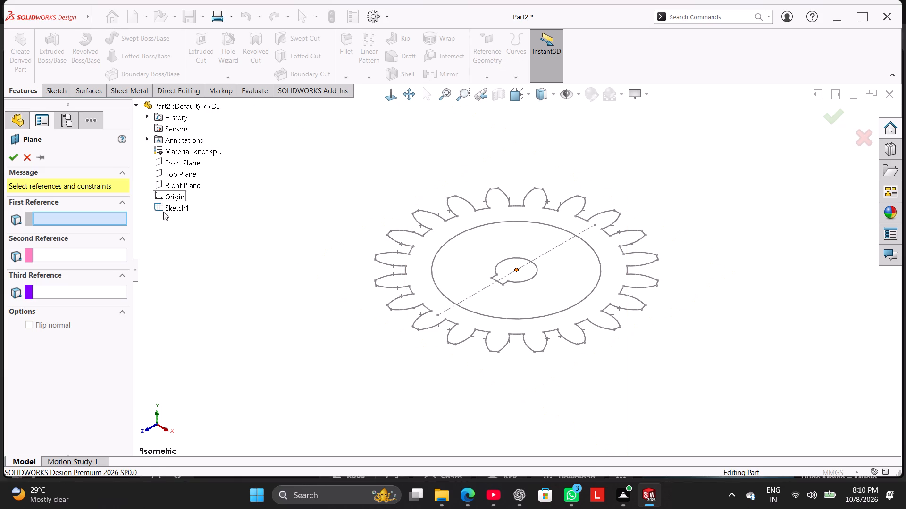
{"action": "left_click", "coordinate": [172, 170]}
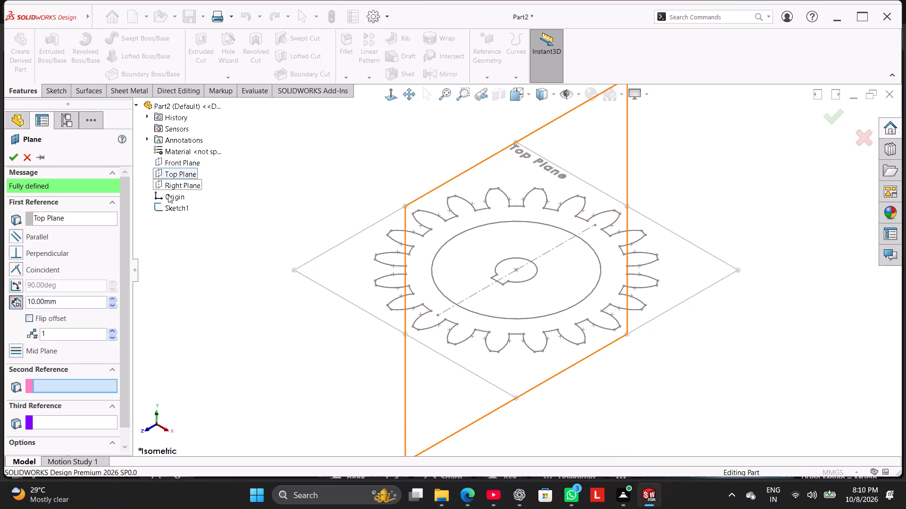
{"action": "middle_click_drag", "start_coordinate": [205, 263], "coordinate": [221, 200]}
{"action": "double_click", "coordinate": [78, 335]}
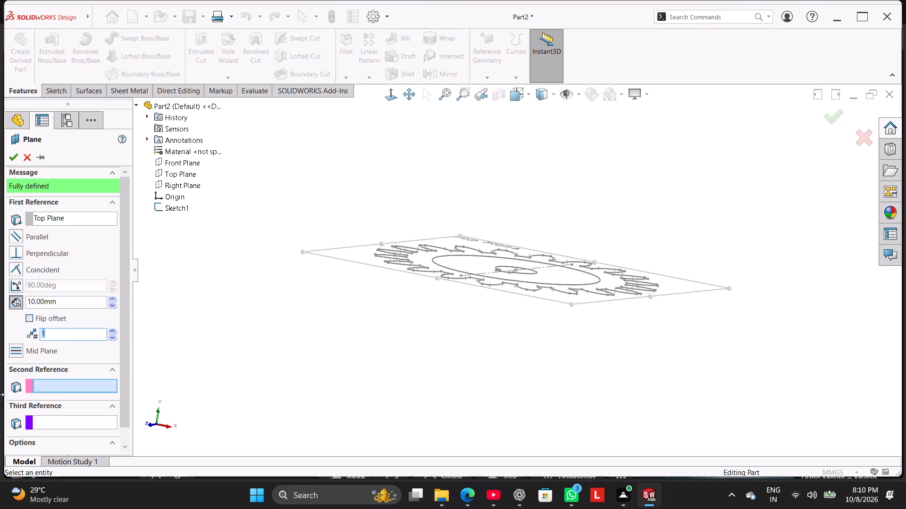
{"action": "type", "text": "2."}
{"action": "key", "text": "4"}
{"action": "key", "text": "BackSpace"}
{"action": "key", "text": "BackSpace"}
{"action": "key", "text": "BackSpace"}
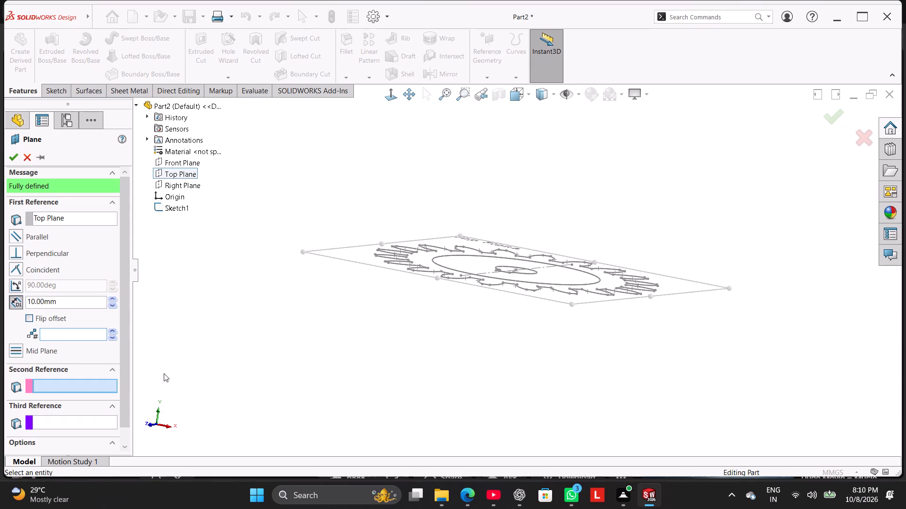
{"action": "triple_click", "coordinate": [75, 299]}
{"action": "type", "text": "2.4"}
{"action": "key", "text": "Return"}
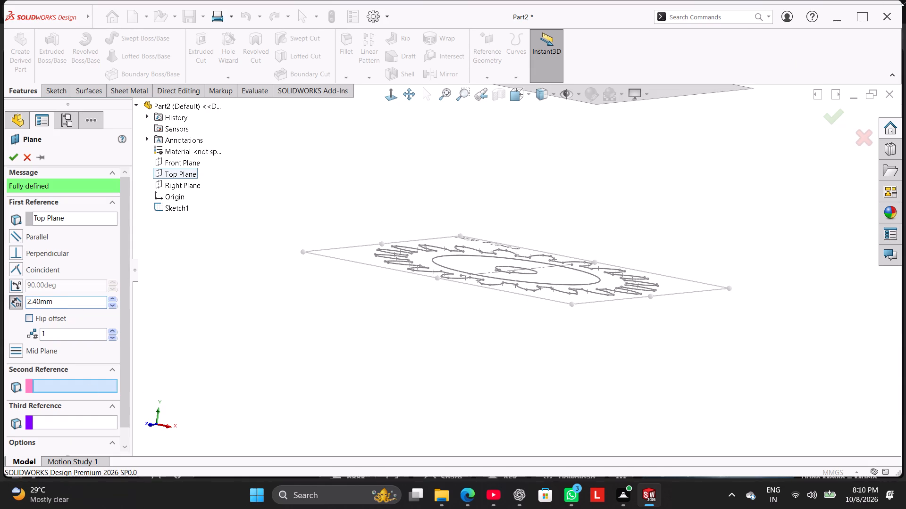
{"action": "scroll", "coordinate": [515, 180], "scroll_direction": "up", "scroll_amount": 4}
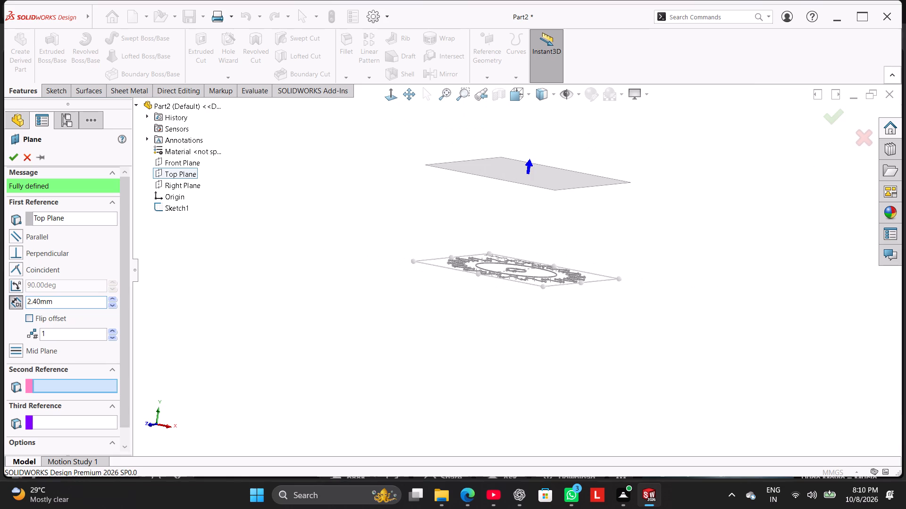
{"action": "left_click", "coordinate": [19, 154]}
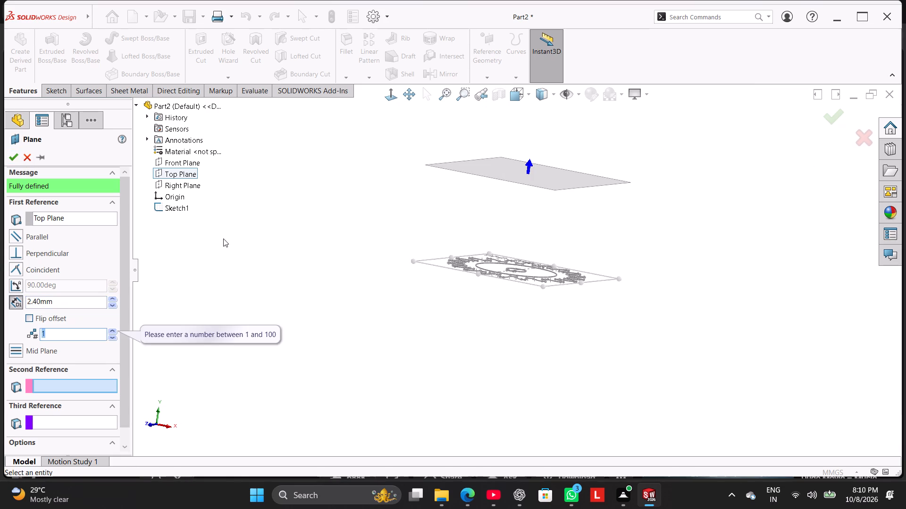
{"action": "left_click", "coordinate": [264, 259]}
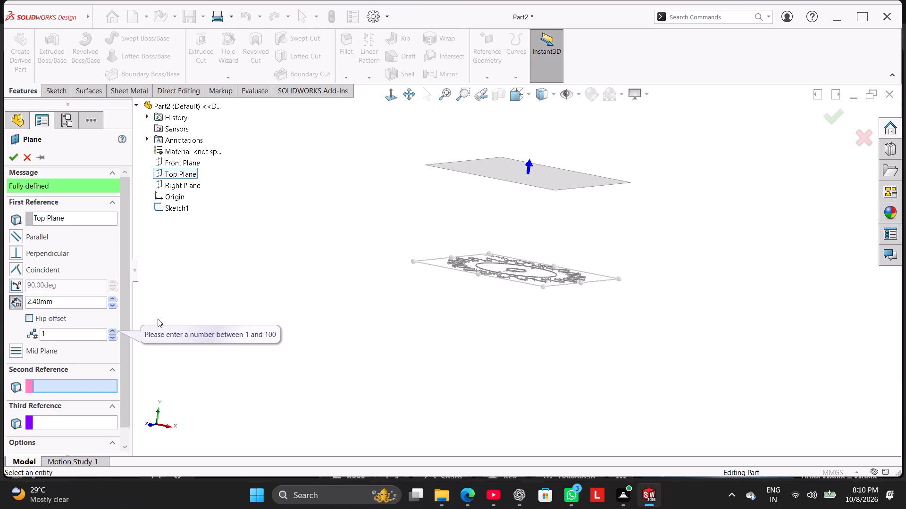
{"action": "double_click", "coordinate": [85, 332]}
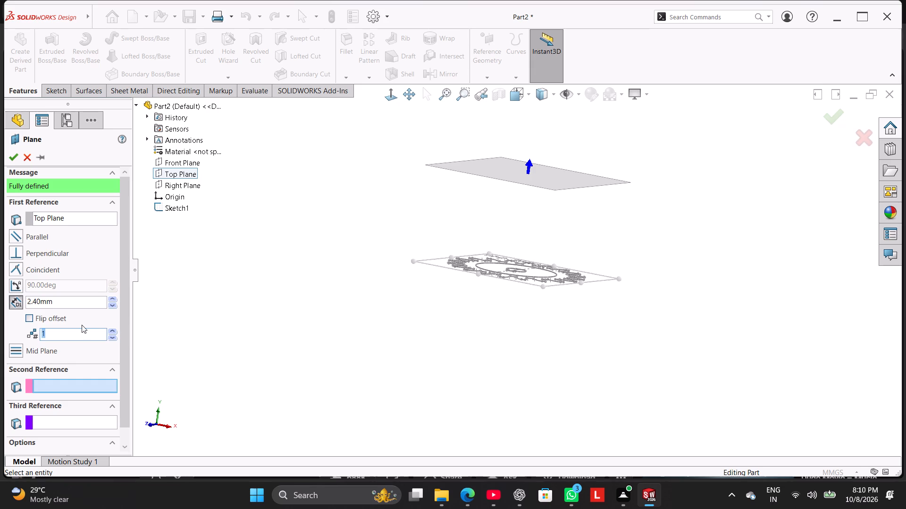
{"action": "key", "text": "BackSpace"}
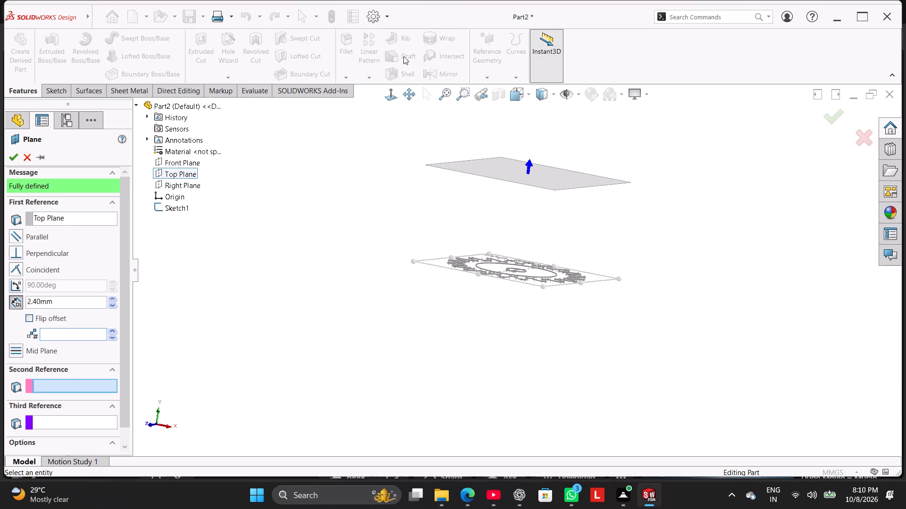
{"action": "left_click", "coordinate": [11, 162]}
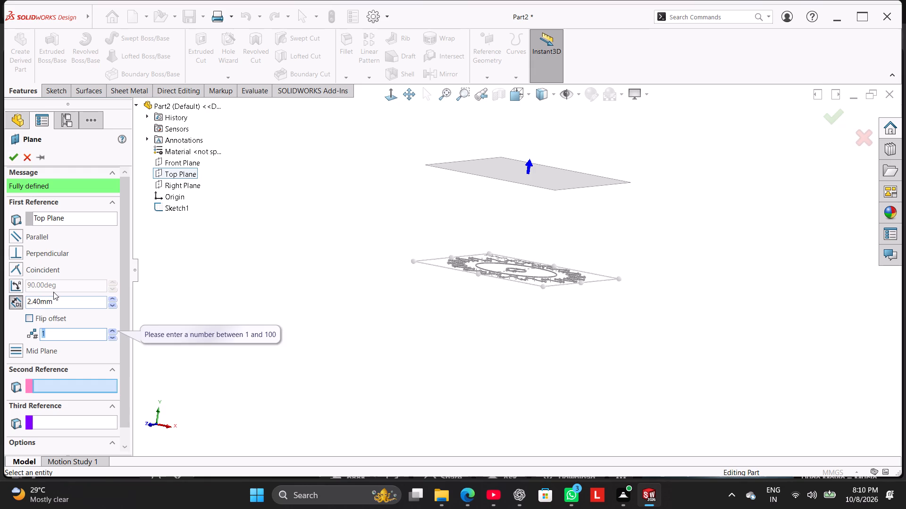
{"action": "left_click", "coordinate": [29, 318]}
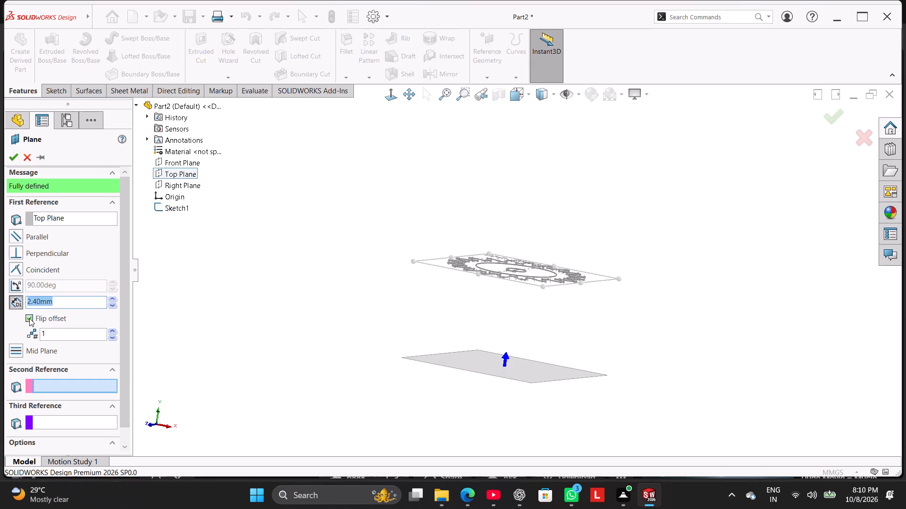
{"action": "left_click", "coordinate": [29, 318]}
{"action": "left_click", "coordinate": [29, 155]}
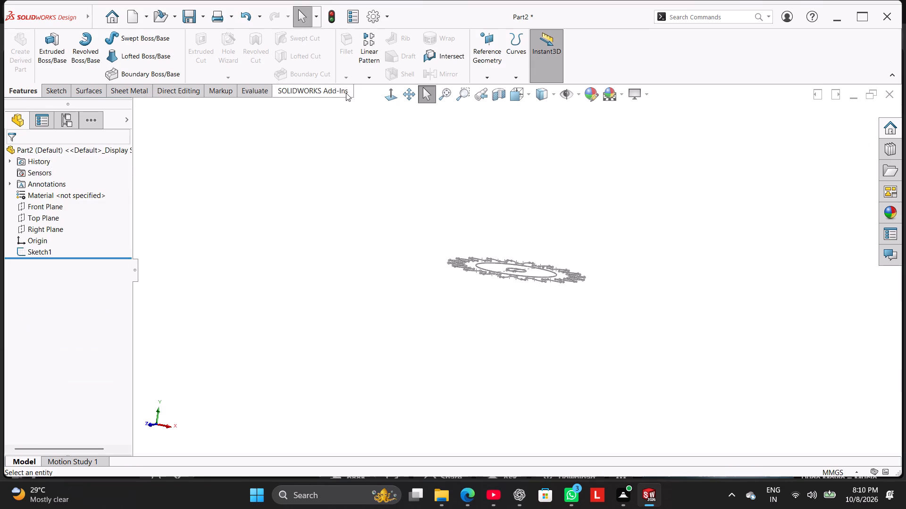
Create a reference plane offset 2.4 mm above the Top Plane.
{"action": "left_click", "coordinate": [483, 38]}
{"action": "left_click", "coordinate": [495, 85]}
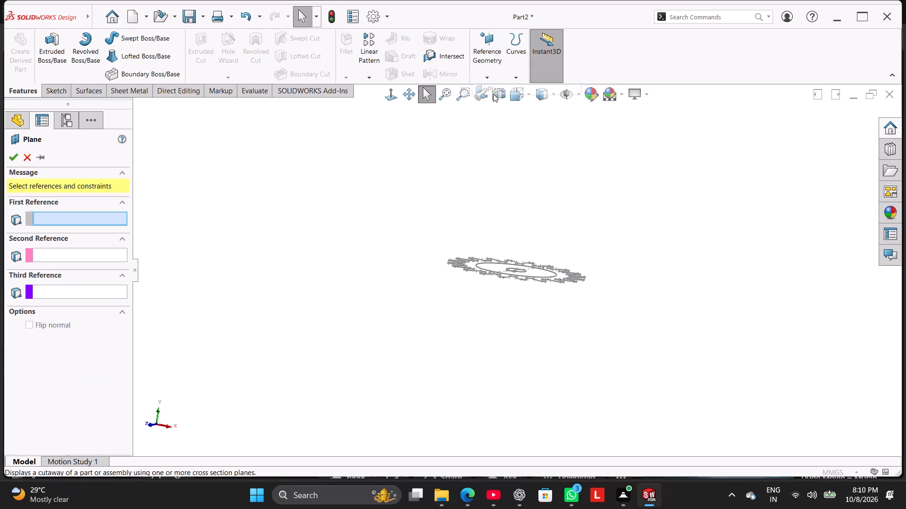
{"action": "left_click", "coordinate": [181, 171]}
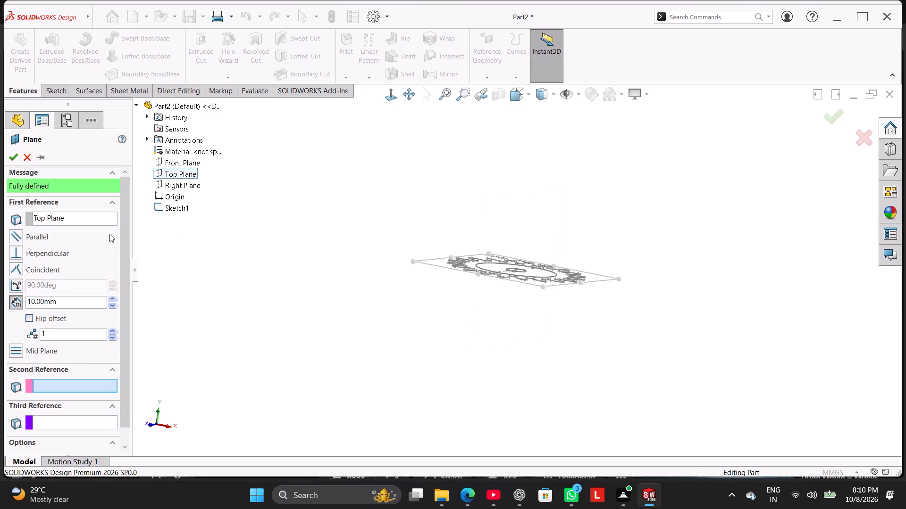
{"action": "double_click", "coordinate": [60, 301]}
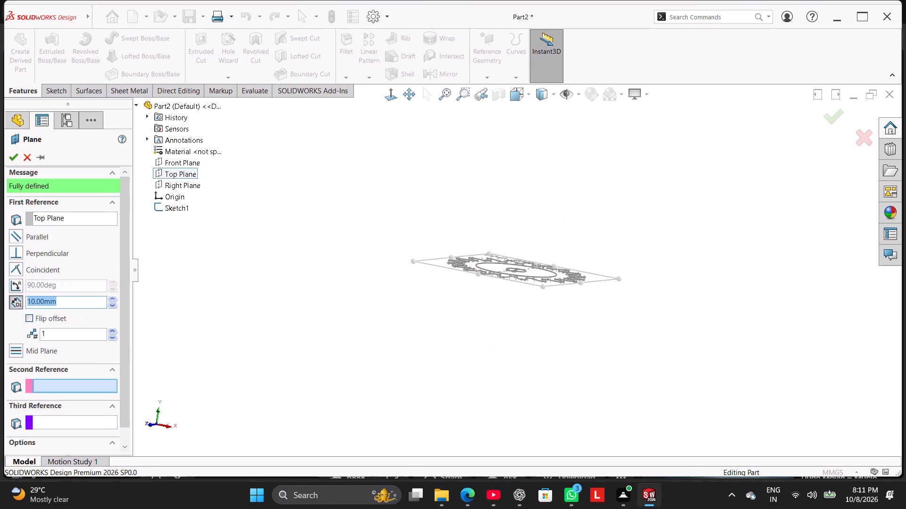
{"action": "type", "text": "22"}
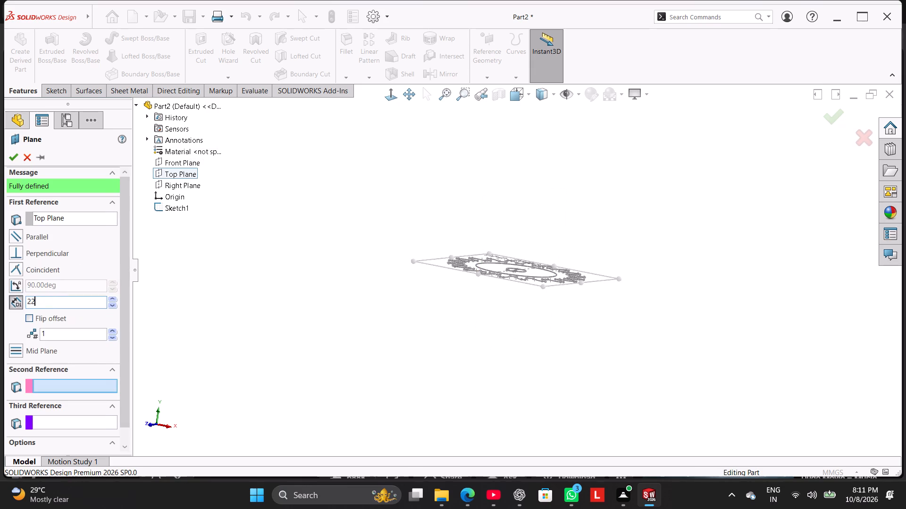
{"action": "key", "text": "BackSpace"}
{"action": "type", "text": ".4"}
{"action": "left_click", "coordinate": [15, 155]}
{"action": "left_click", "coordinate": [207, 282]}
{"action": "middle_click_drag", "start_coordinate": [231, 284], "coordinate": [263, 304]}
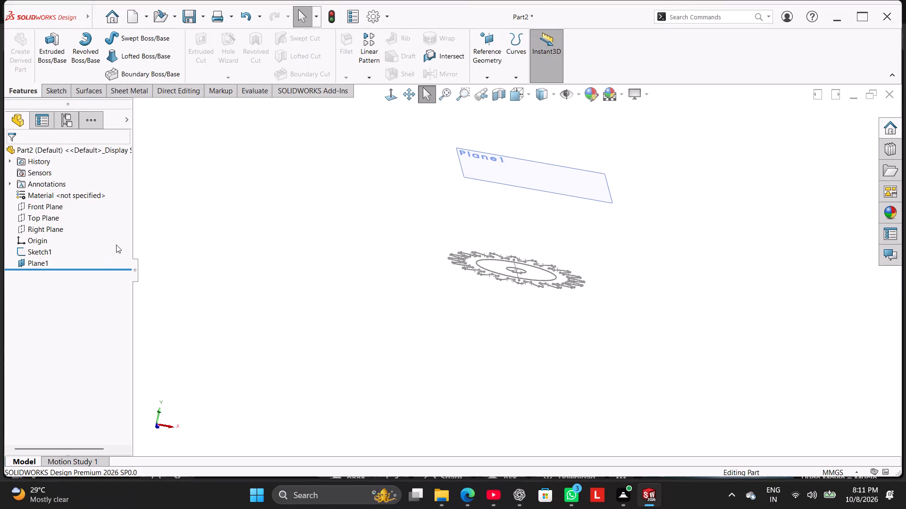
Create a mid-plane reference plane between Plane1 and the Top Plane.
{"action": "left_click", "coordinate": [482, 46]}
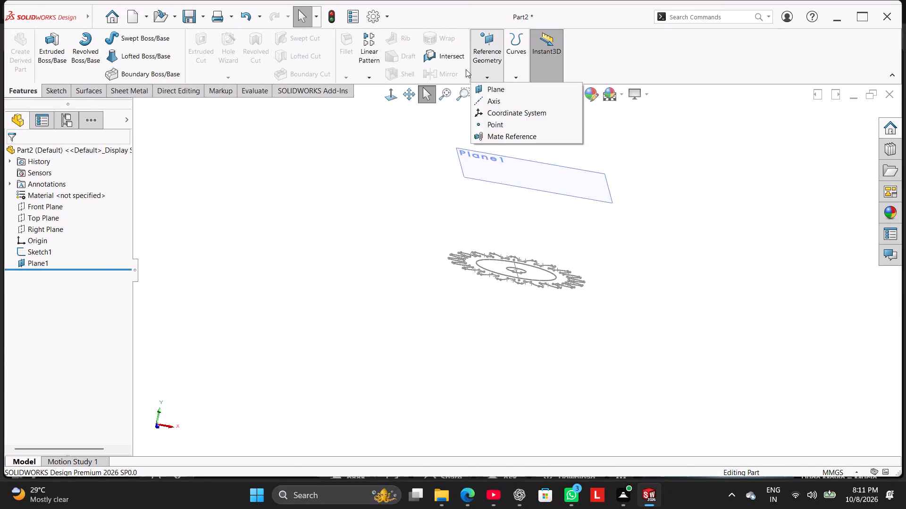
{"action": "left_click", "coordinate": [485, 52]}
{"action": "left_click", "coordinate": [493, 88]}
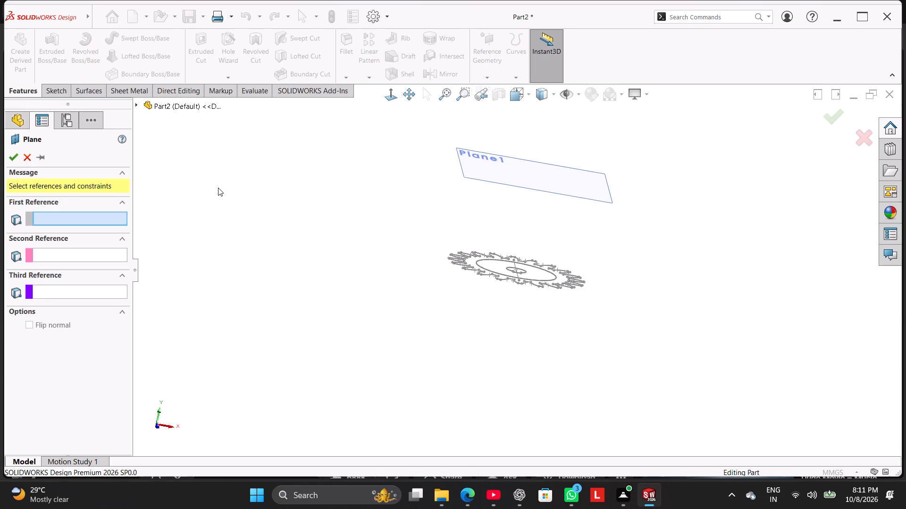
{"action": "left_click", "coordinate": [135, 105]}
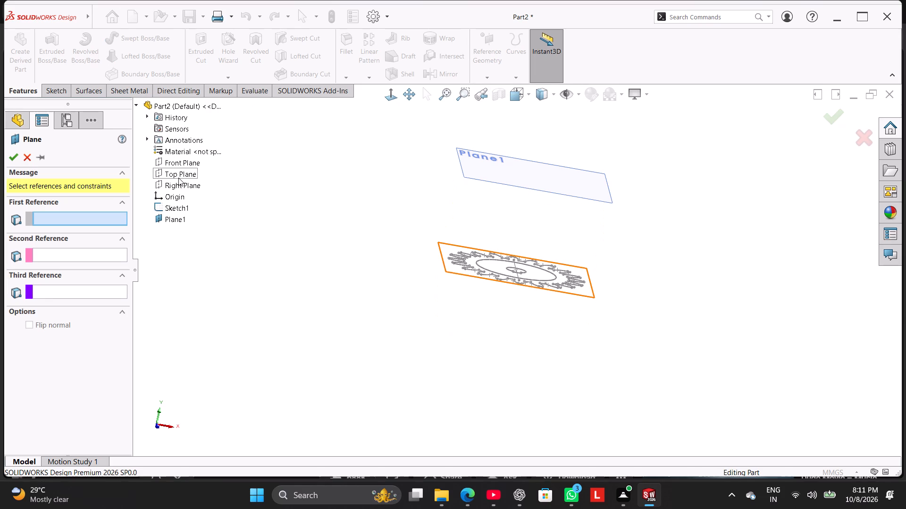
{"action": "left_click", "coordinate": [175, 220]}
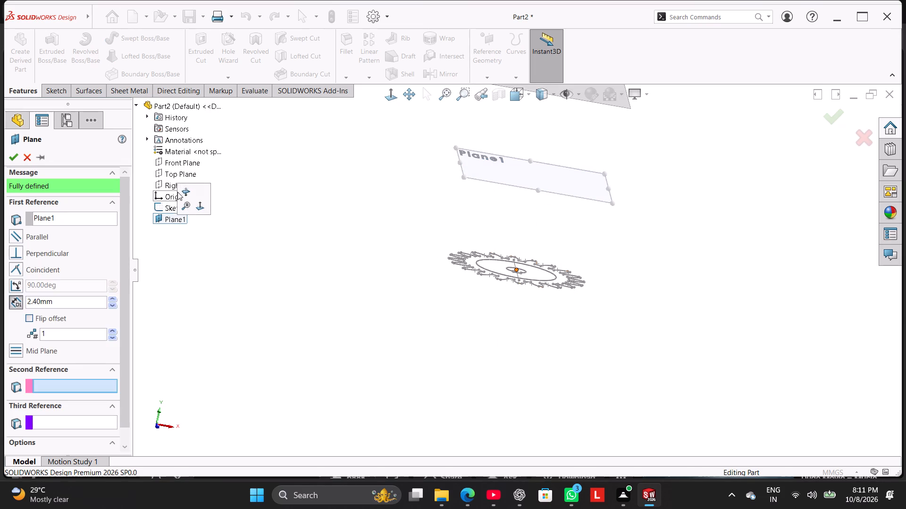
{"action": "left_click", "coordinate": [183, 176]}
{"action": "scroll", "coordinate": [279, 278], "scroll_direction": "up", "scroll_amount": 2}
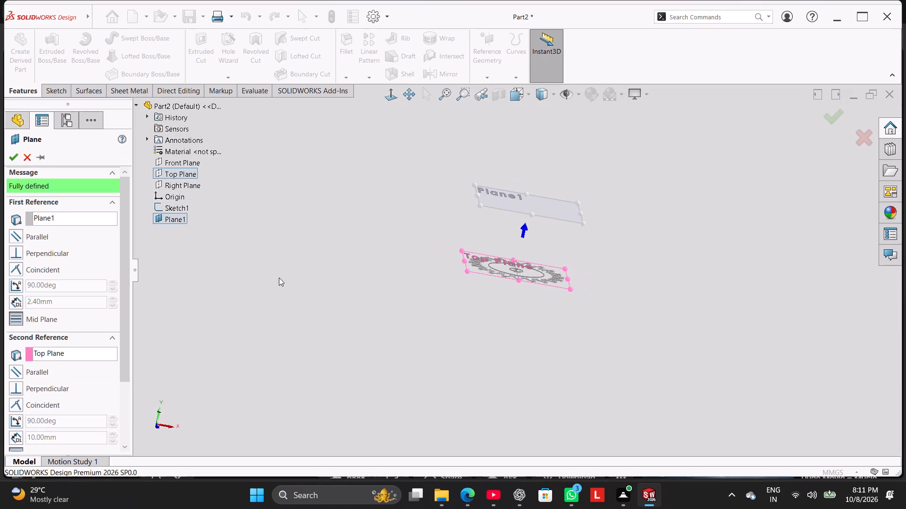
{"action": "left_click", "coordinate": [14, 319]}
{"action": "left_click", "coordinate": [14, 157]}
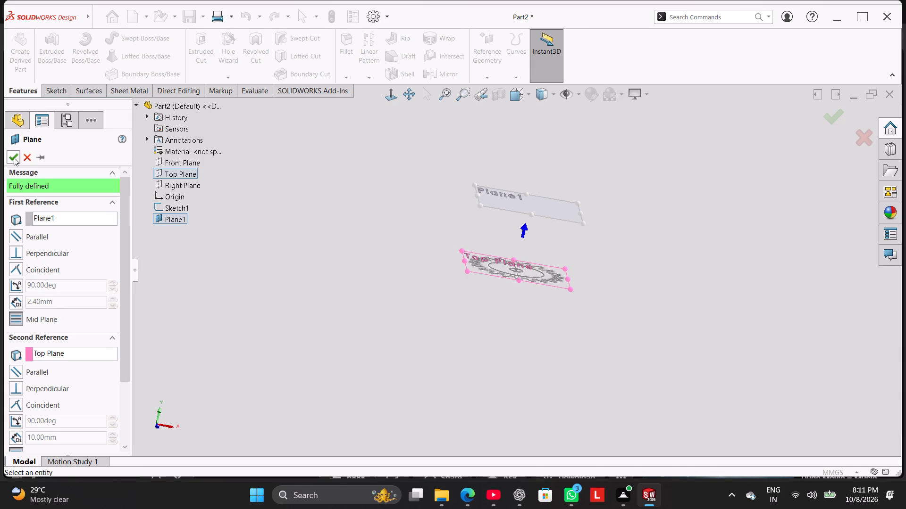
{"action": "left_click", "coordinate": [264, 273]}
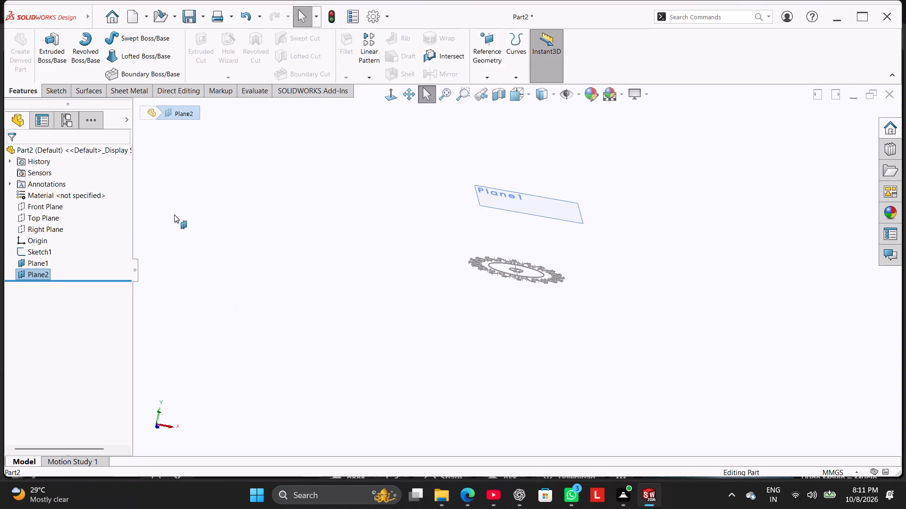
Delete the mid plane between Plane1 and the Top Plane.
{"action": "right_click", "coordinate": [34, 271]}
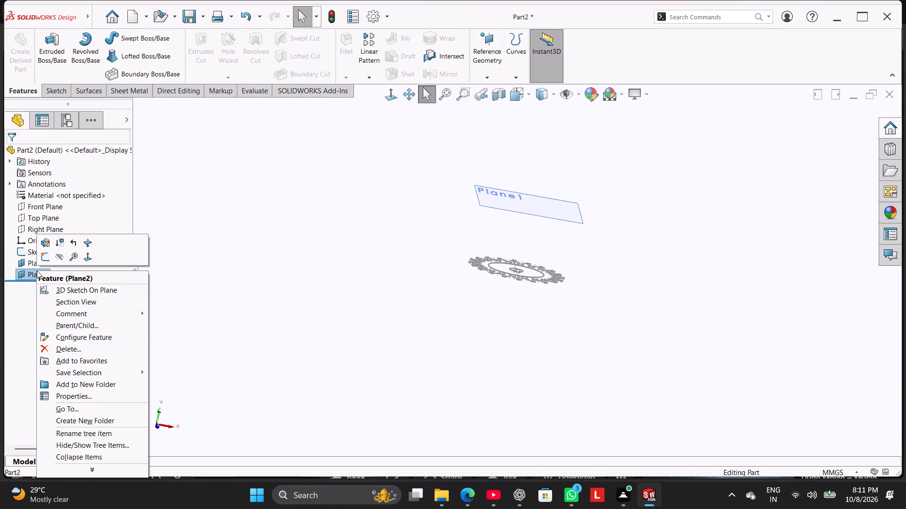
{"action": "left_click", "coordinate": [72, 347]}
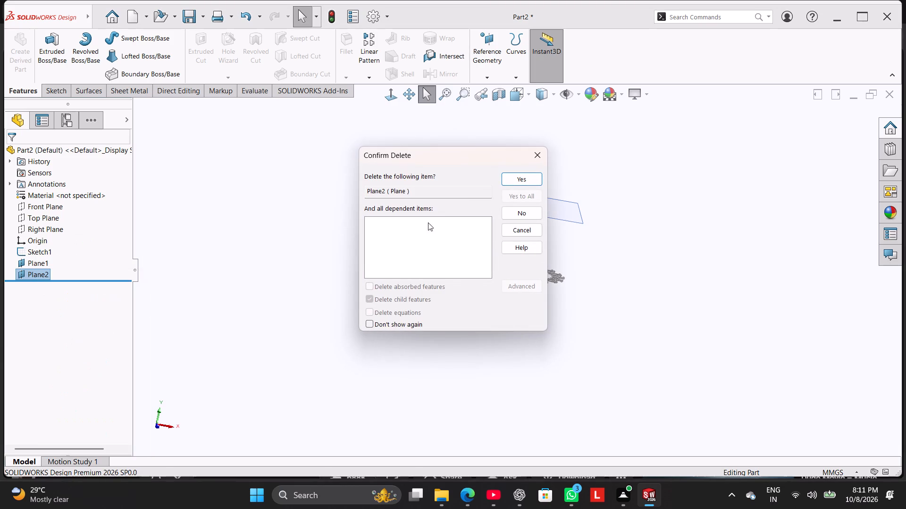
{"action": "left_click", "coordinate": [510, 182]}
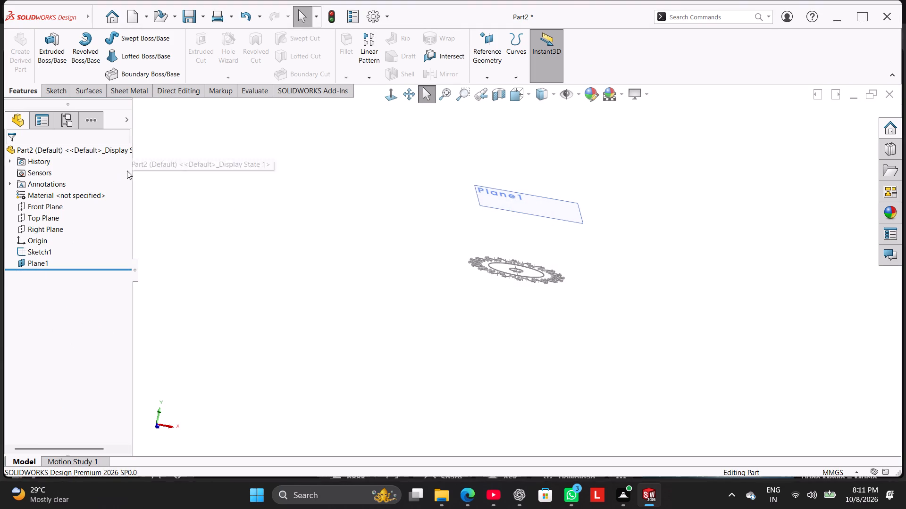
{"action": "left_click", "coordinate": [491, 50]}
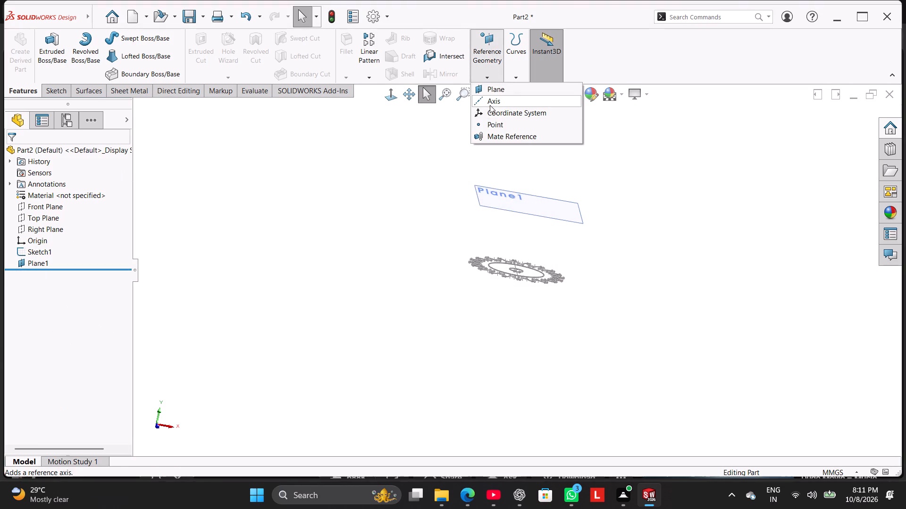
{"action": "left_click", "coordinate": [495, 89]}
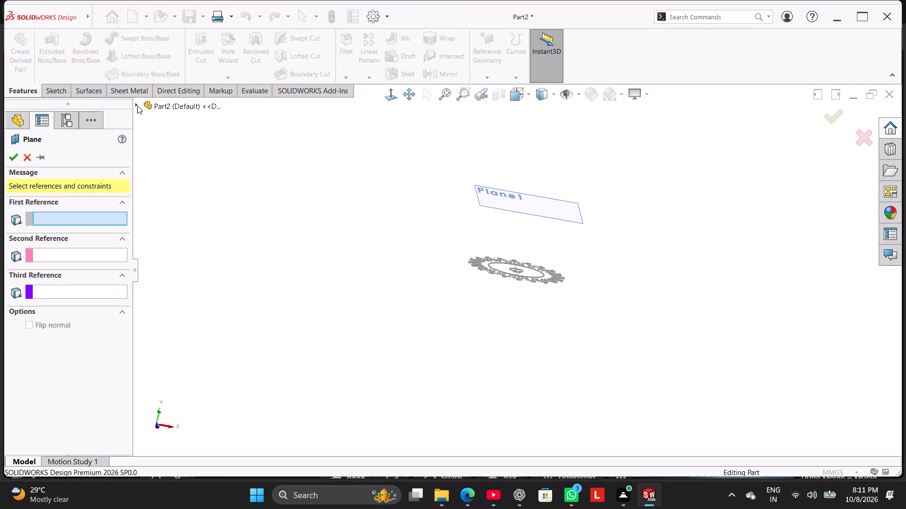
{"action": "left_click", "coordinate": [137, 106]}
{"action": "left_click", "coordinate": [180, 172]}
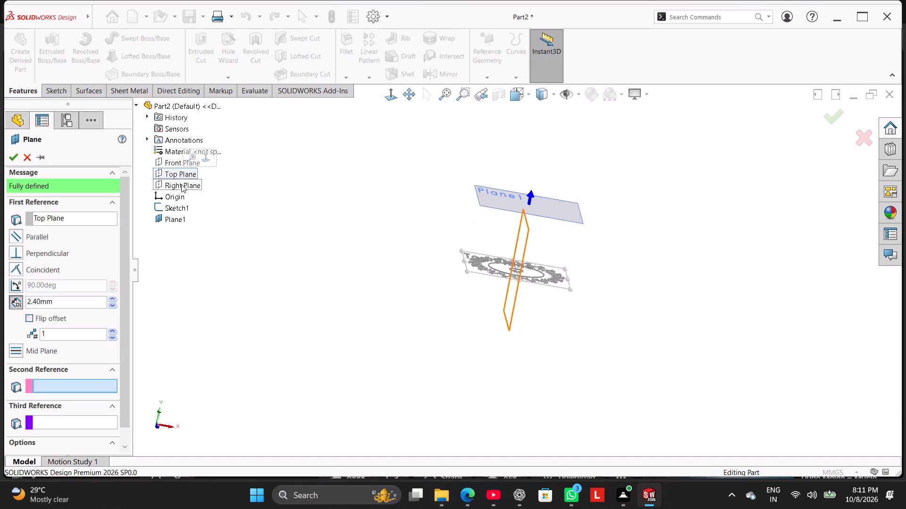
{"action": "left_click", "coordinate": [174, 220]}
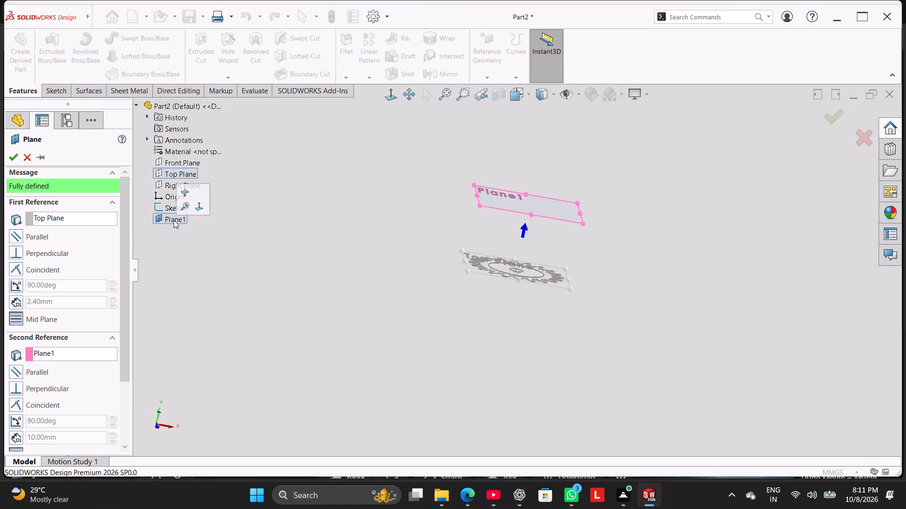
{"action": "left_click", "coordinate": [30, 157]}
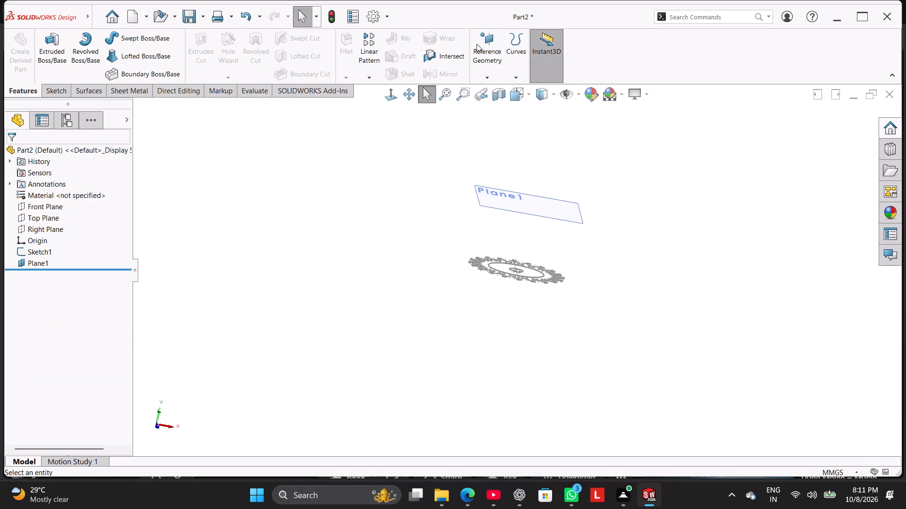
Create a reference plane offset 2.4/2 (1.2 mm) above the Top Plane.
{"action": "left_click", "coordinate": [488, 43]}
{"action": "left_click", "coordinate": [481, 48]}
{"action": "left_click", "coordinate": [483, 89]}
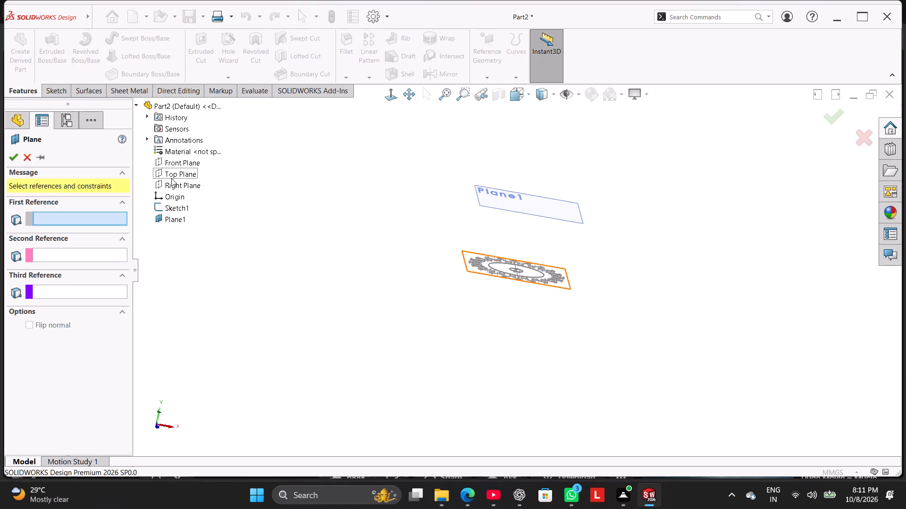
{"action": "left_click", "coordinate": [174, 174]}
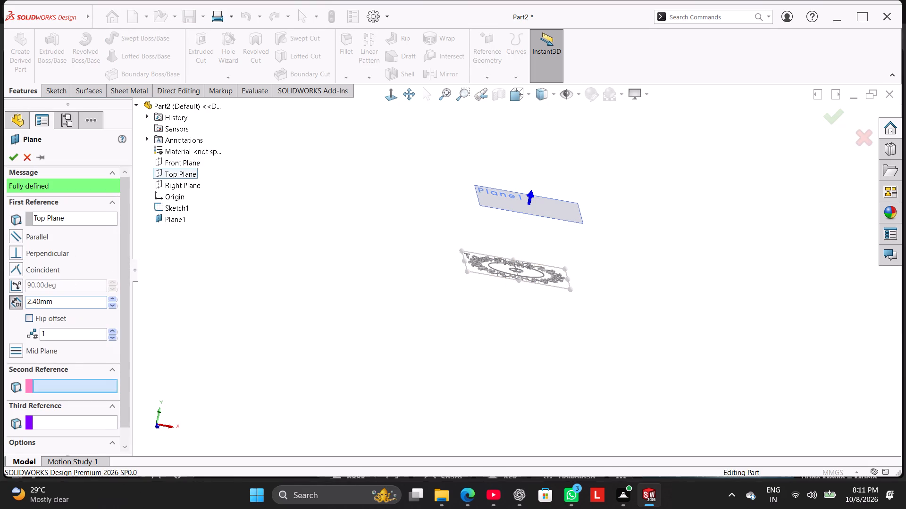
{"action": "left_click", "coordinate": [61, 301]}
{"action": "key", "text": "BackSpace"}
{"action": "key", "text": "BackSpace"}
{"action": "key", "text": "BackSpace"}
{"action": "key", "text": "slash"}
{"action": "key", "text": "2"}
{"action": "key", "text": "Return"}
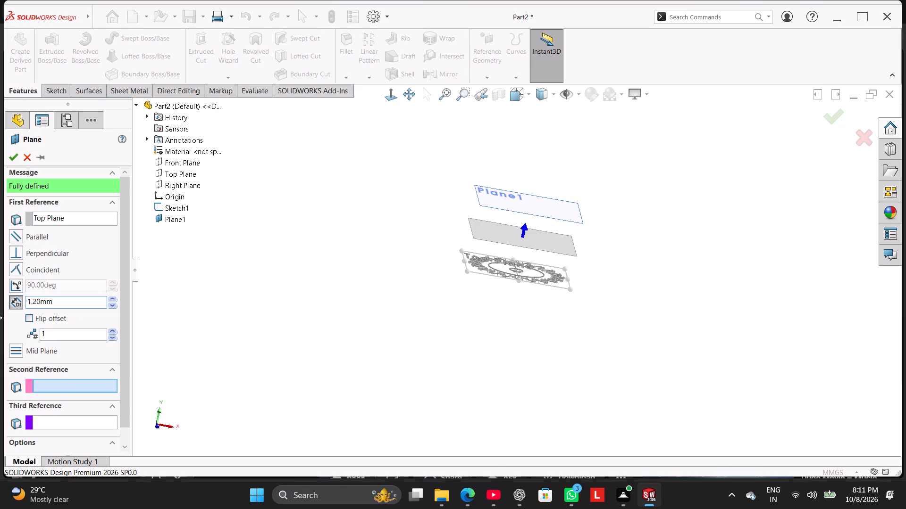
{"action": "left_click", "coordinate": [12, 157]}
{"action": "left_click", "coordinate": [253, 274]}
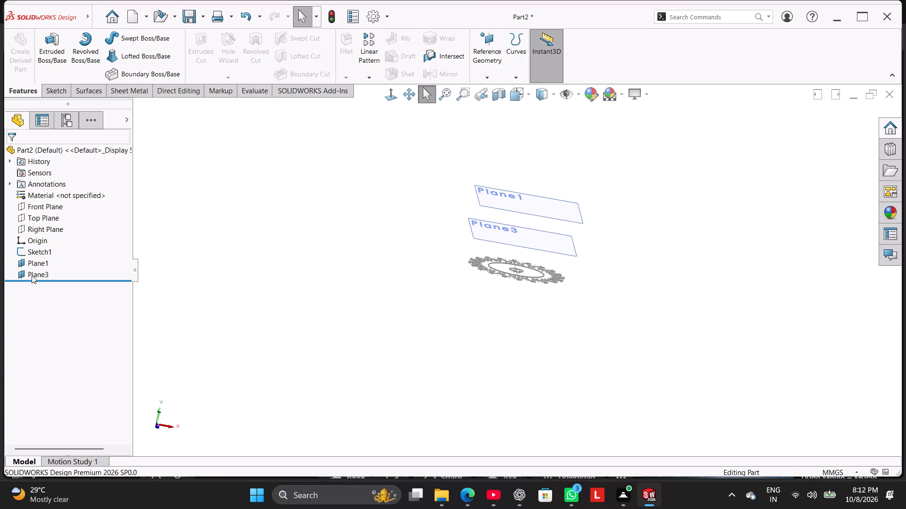
Delete Plane1, the reference plane offset 2.4 mm above the Top Plane.
{"action": "right_click", "coordinate": [42, 261]}
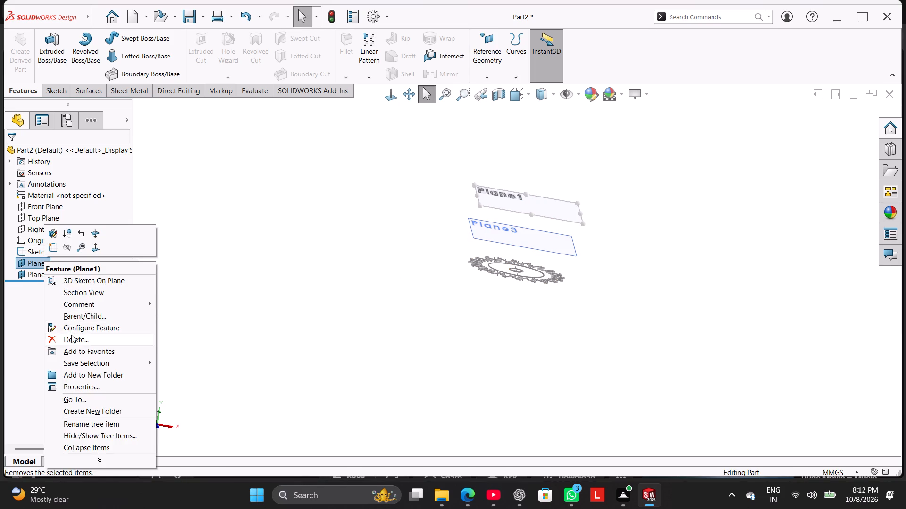
{"action": "left_click", "coordinate": [71, 335]}
{"action": "left_click", "coordinate": [508, 180]}
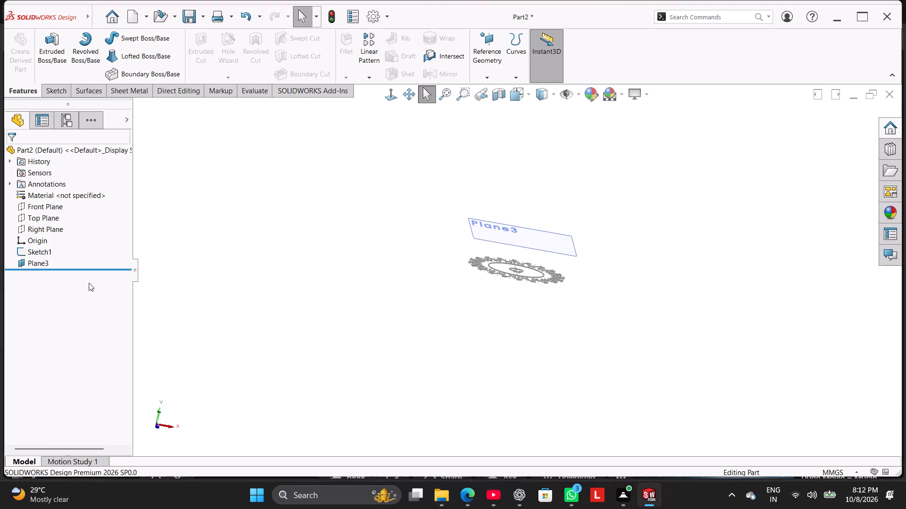
Create a reference plane offset 1.2 mm below the Top Plane with the offset flipped.
{"action": "left_click", "coordinate": [489, 49]}
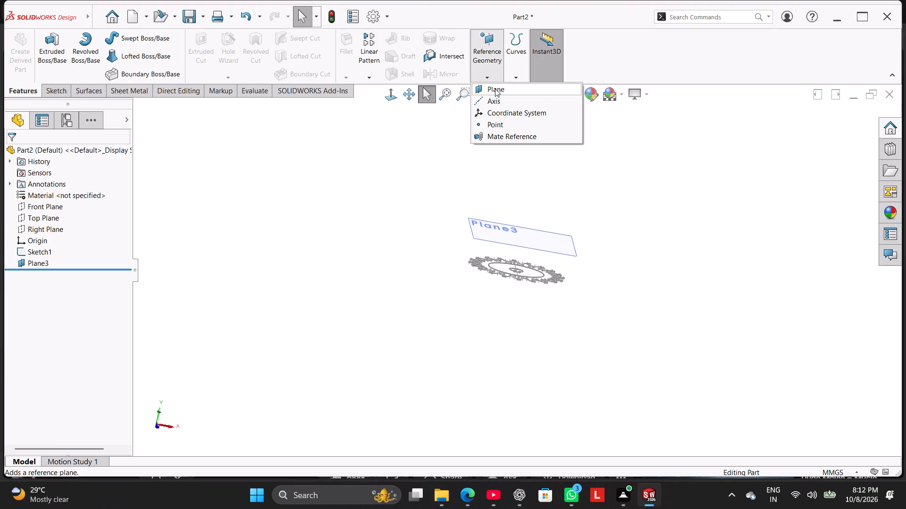
{"action": "left_click", "coordinate": [495, 89]}
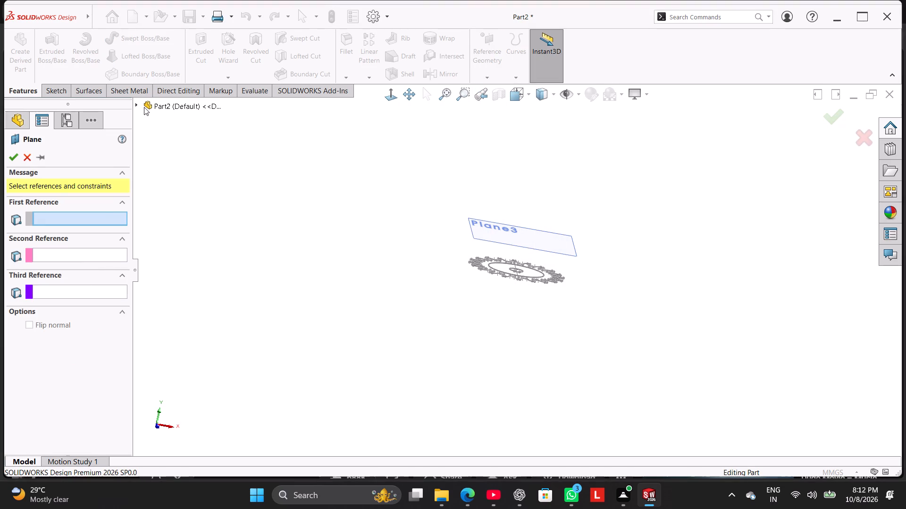
{"action": "left_click", "coordinate": [144, 107]}
{"action": "left_click", "coordinate": [170, 176]}
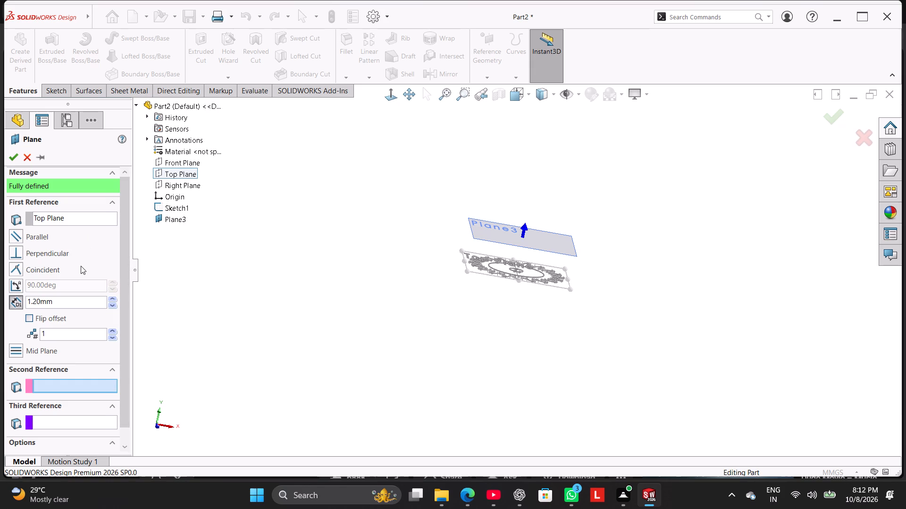
{"action": "left_click", "coordinate": [32, 316]}
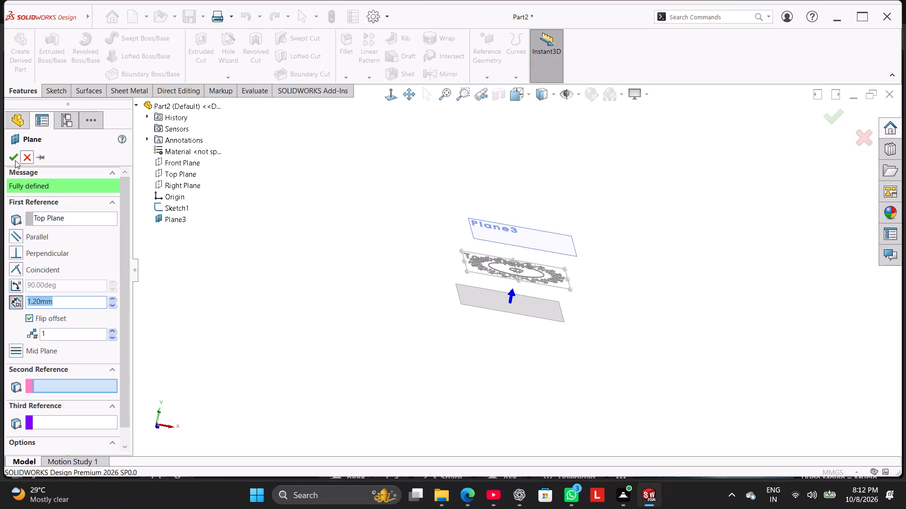
{"action": "left_click", "coordinate": [8, 156]}
{"action": "left_click", "coordinate": [183, 257]}
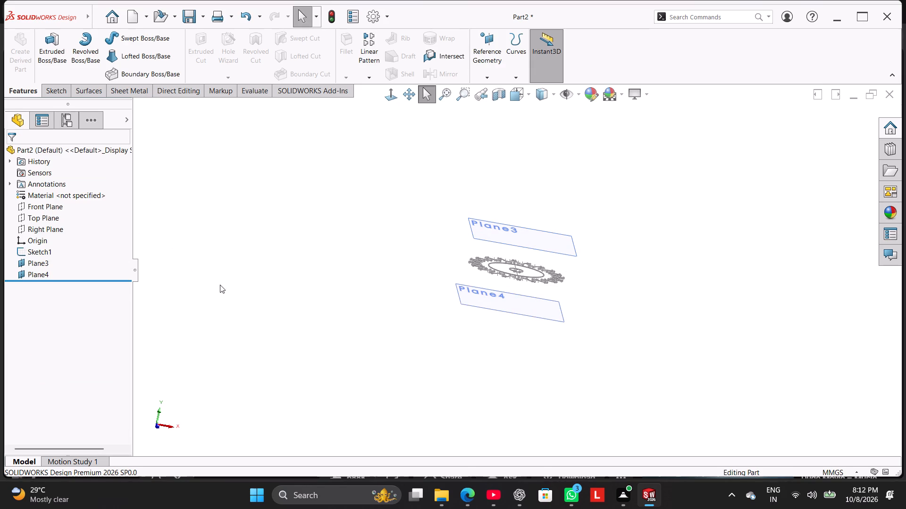
Start a sketch on Plane3, above the Top Plane, and convert the gear's tooth outline chain and 2 mm inner circle into it.
{"action": "right_click", "coordinate": [506, 232]}
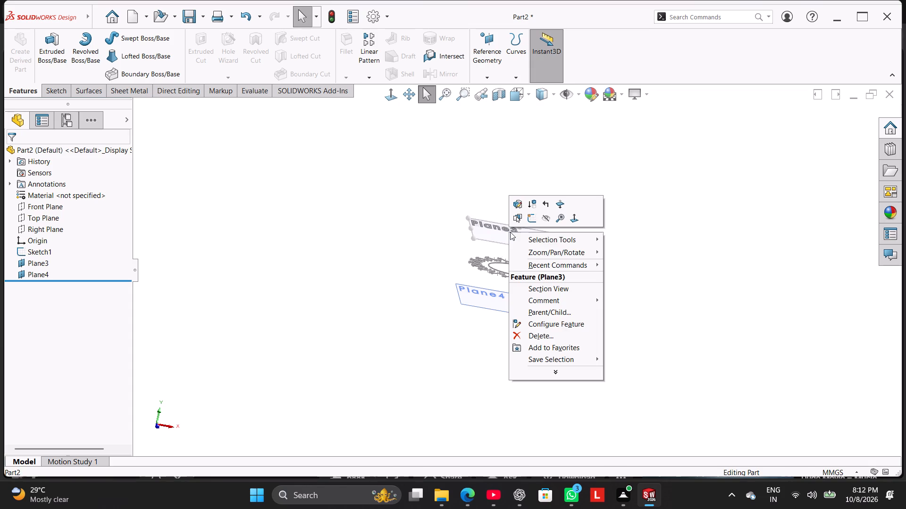
{"action": "left_click", "coordinate": [532, 216]}
{"action": "left_click", "coordinate": [246, 273]}
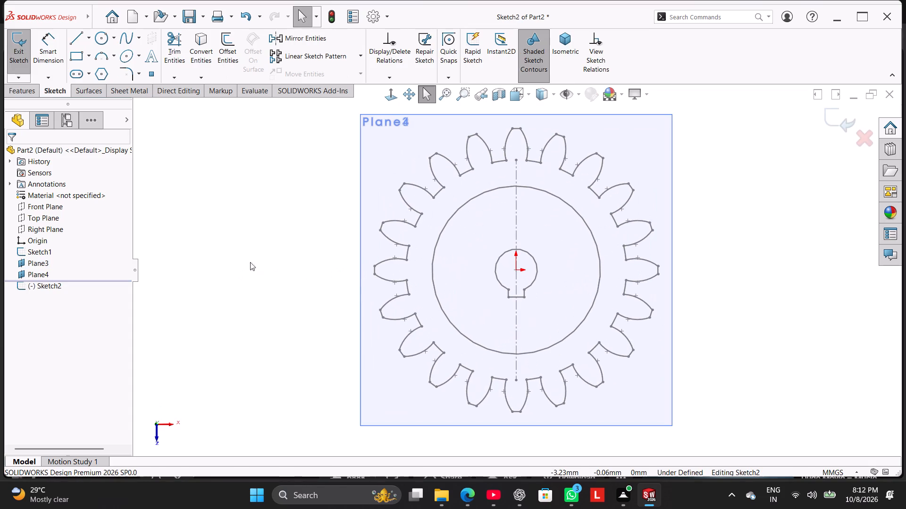
{"action": "left_click", "coordinate": [210, 57]}
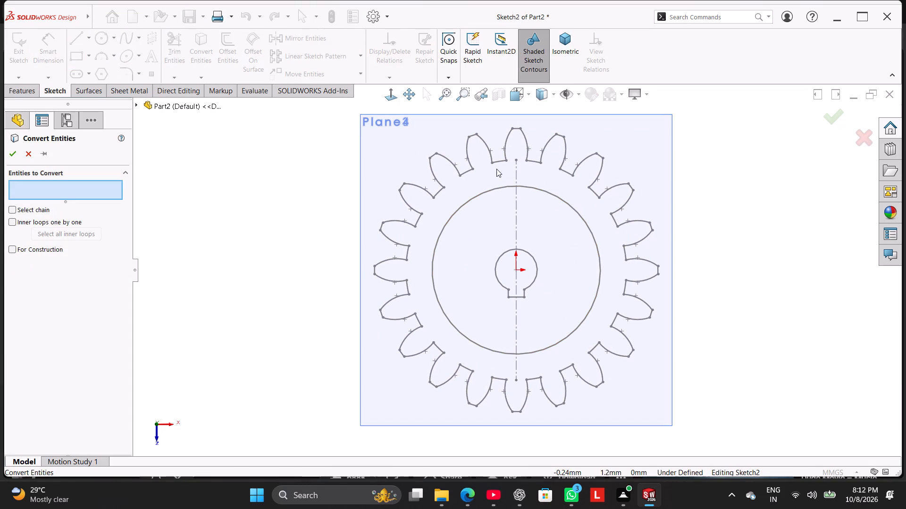
{"action": "left_click", "coordinate": [495, 191]}
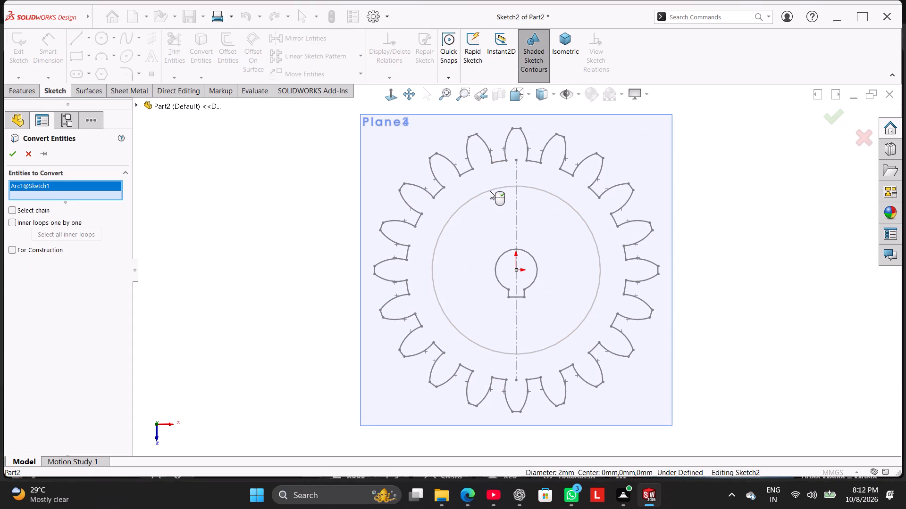
{"action": "left_click", "coordinate": [440, 190]}
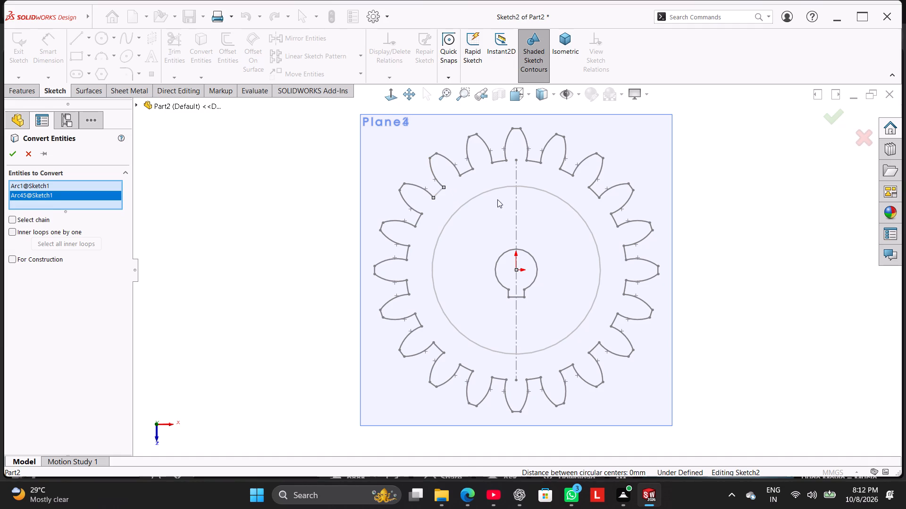
{"action": "left_click_drag", "start_coordinate": [724, 418], "coordinate": [503, 228]}
{"action": "left_click", "coordinate": [394, 220]}
{"action": "left_click", "coordinate": [393, 240]}
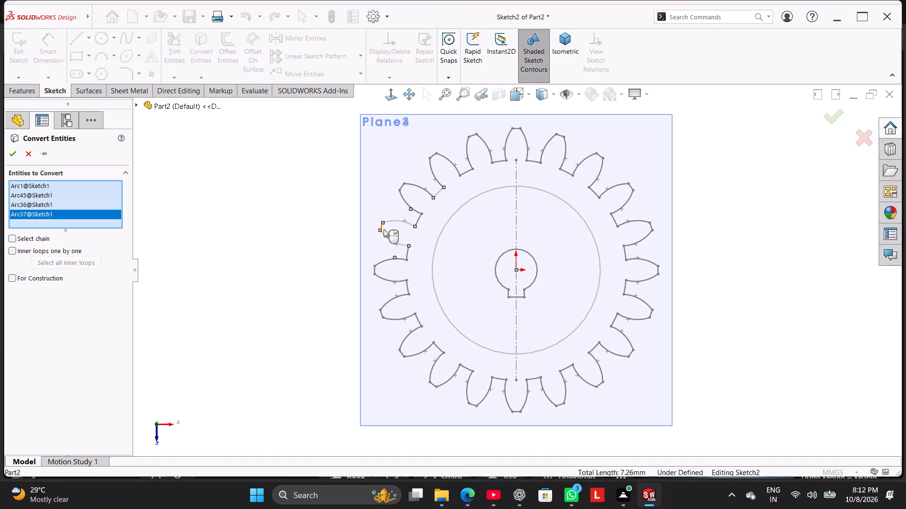
{"action": "left_click", "coordinate": [382, 227]}
{"action": "left_click", "coordinate": [407, 251]}
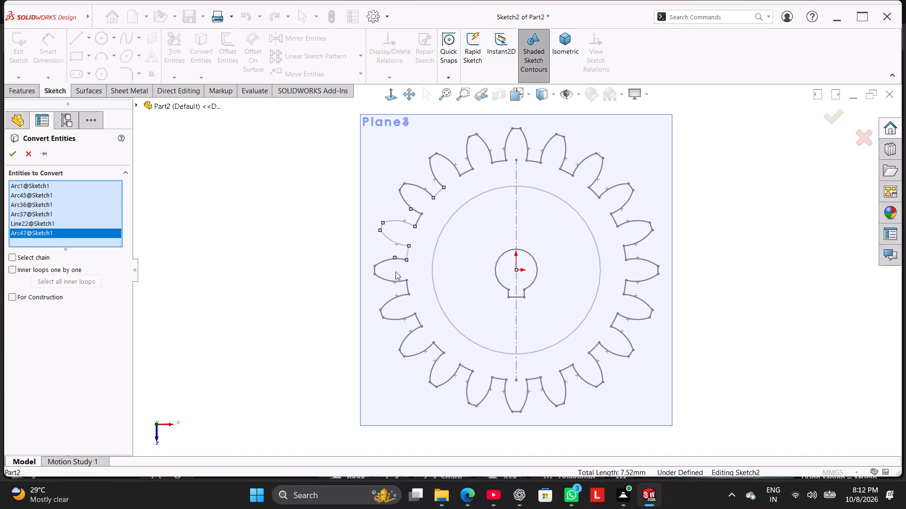
{"action": "left_click", "coordinate": [399, 259]}
{"action": "left_click", "coordinate": [385, 280]}
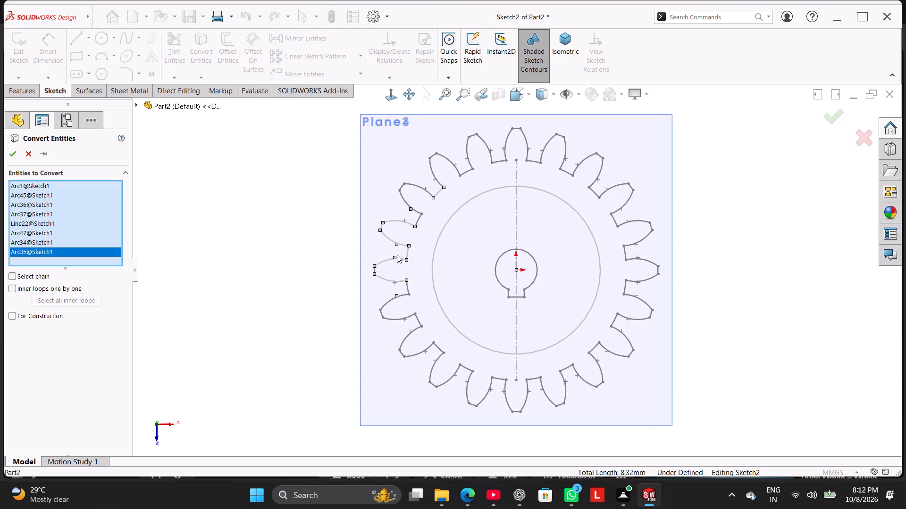
{"action": "scroll", "coordinate": [397, 254], "scroll_direction": "down", "scroll_amount": 5}
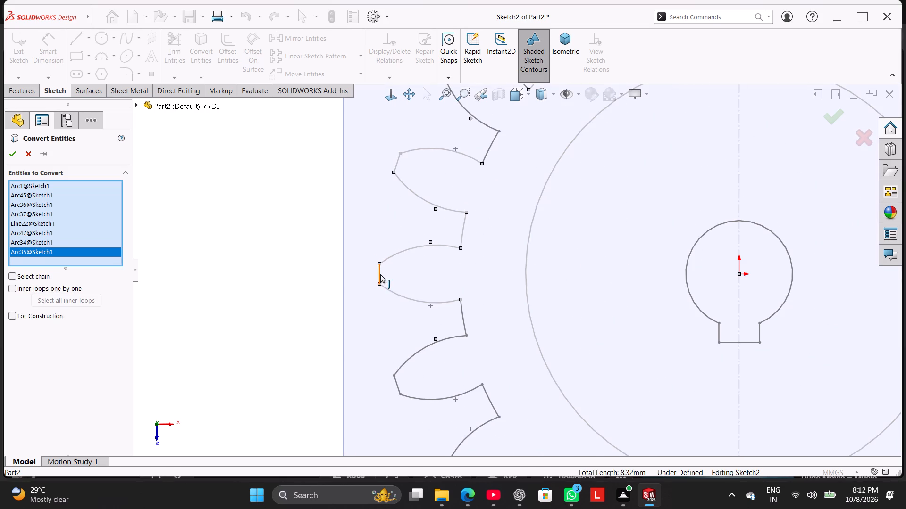
{"action": "left_click", "coordinate": [380, 274]}
{"action": "left_click", "coordinate": [463, 318]}
{"action": "left_click", "coordinate": [456, 340]}
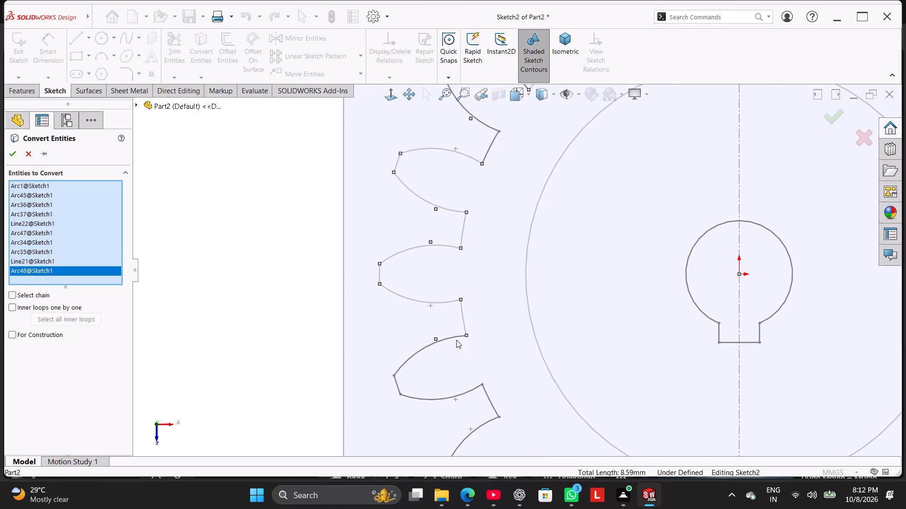
{"action": "left_click", "coordinate": [20, 295]}
{"action": "scroll", "coordinate": [450, 356], "scroll_direction": "up", "scroll_amount": 4}
{"action": "left_click", "coordinate": [501, 345]}
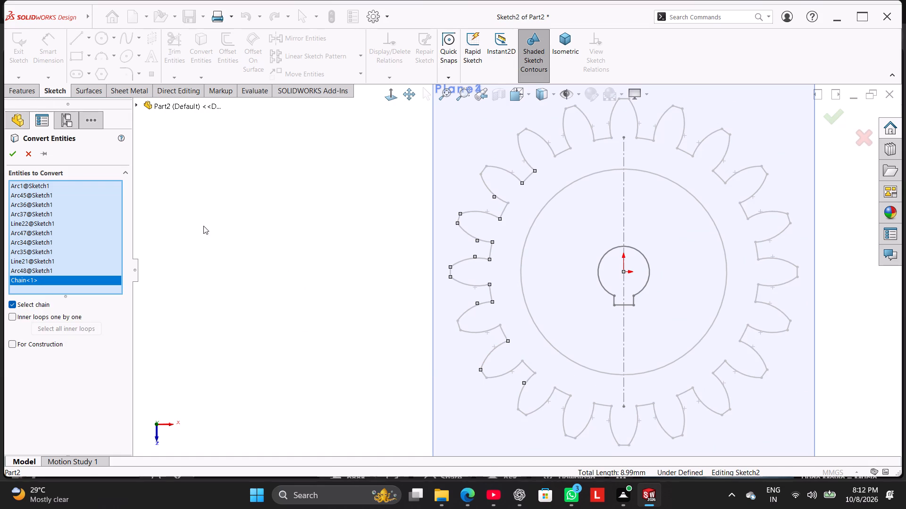
{"action": "left_click", "coordinate": [13, 155]}
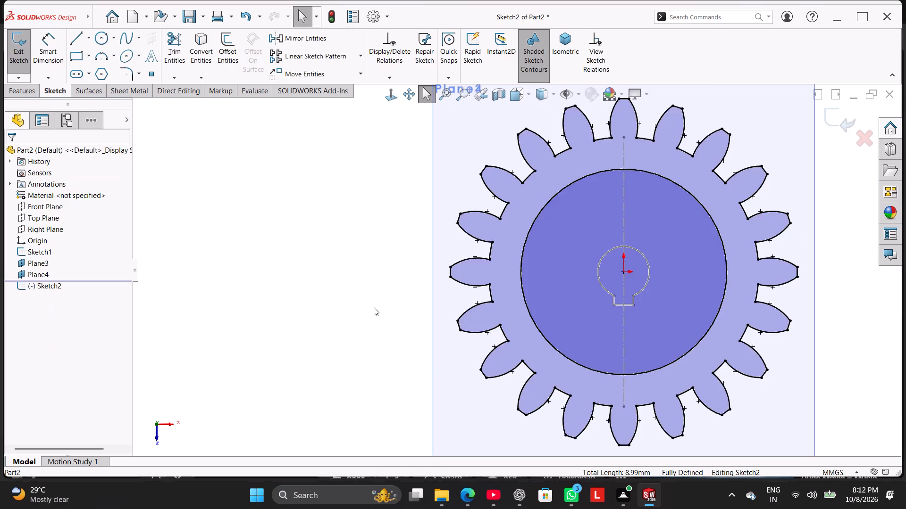
Convert the central bore with its keyway into the Plane3 sketch as a chain and exit the sketch.
{"action": "scroll", "coordinate": [374, 307], "scroll_direction": "up", "scroll_amount": 3}
{"action": "middle_click_drag", "start_coordinate": [340, 296], "coordinate": [370, 283]}
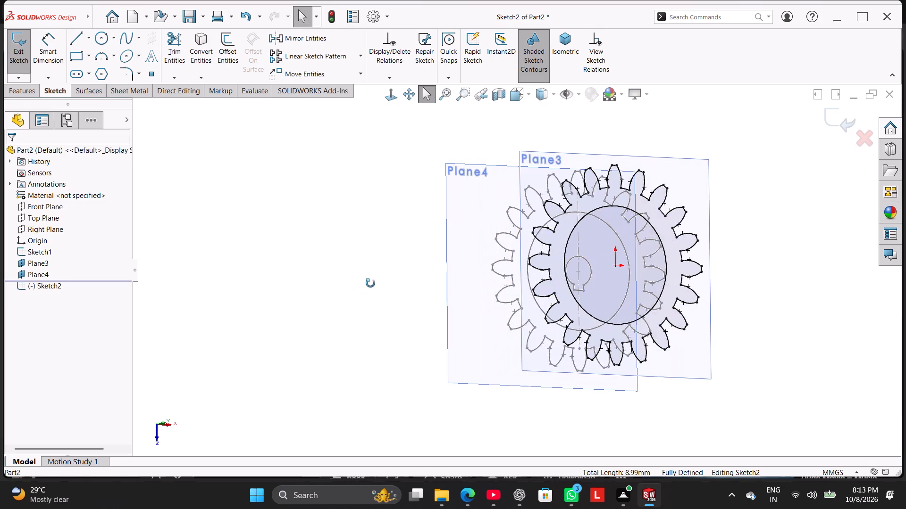
{"action": "middle_click_drag", "start_coordinate": [370, 283], "coordinate": [339, 312]}
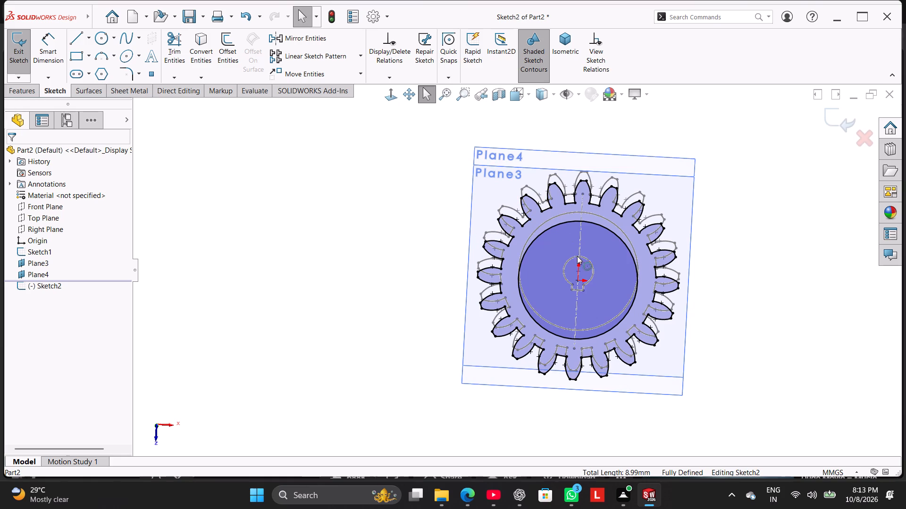
{"action": "left_click", "coordinate": [387, 99]}
{"action": "left_click", "coordinate": [224, 214]}
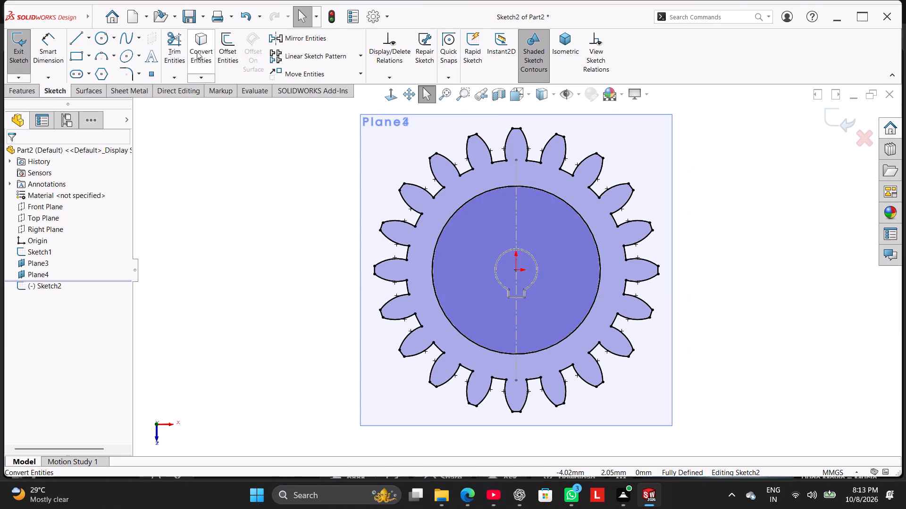
{"action": "left_click", "coordinate": [197, 51]}
{"action": "left_click", "coordinate": [502, 256]}
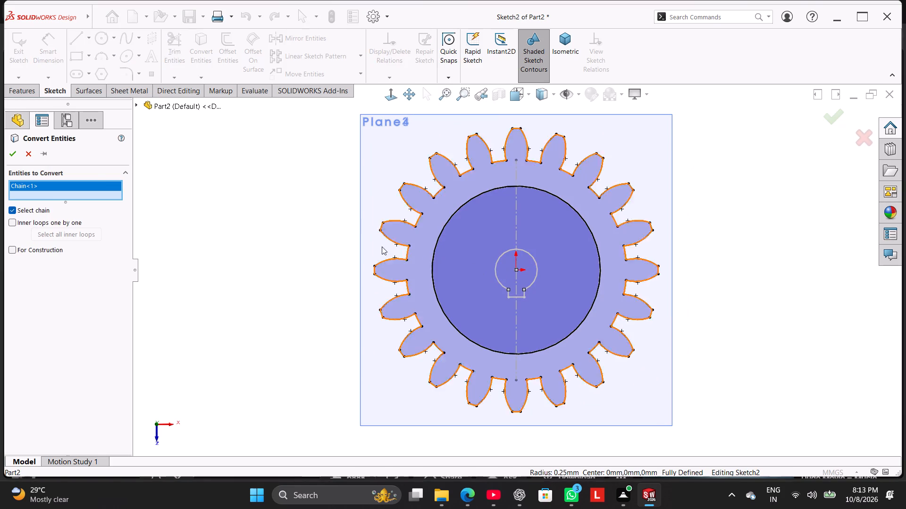
{"action": "left_click", "coordinate": [15, 156]}
{"action": "middle_click_drag", "start_coordinate": [302, 278], "coordinate": [345, 265]}
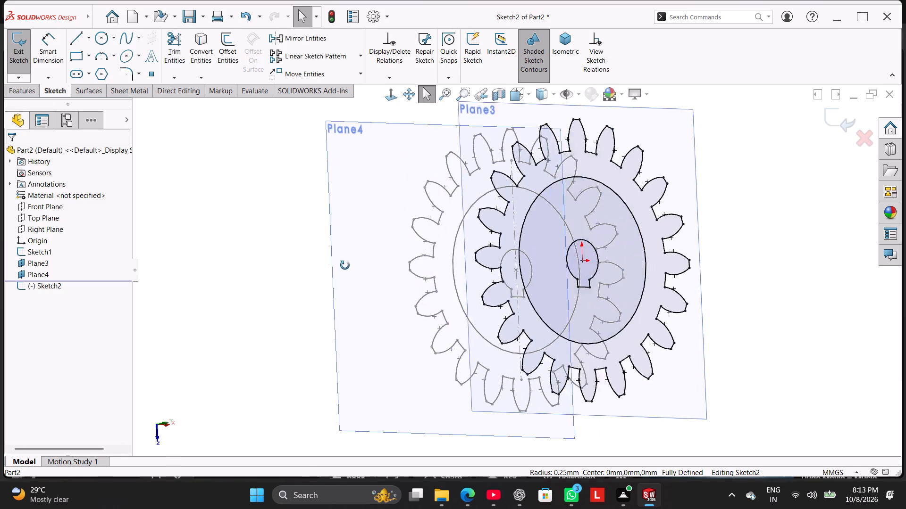
{"action": "middle_click_drag", "start_coordinate": [345, 265], "coordinate": [322, 297]}
{"action": "middle_click_drag", "start_coordinate": [329, 300], "coordinate": [440, 330]}
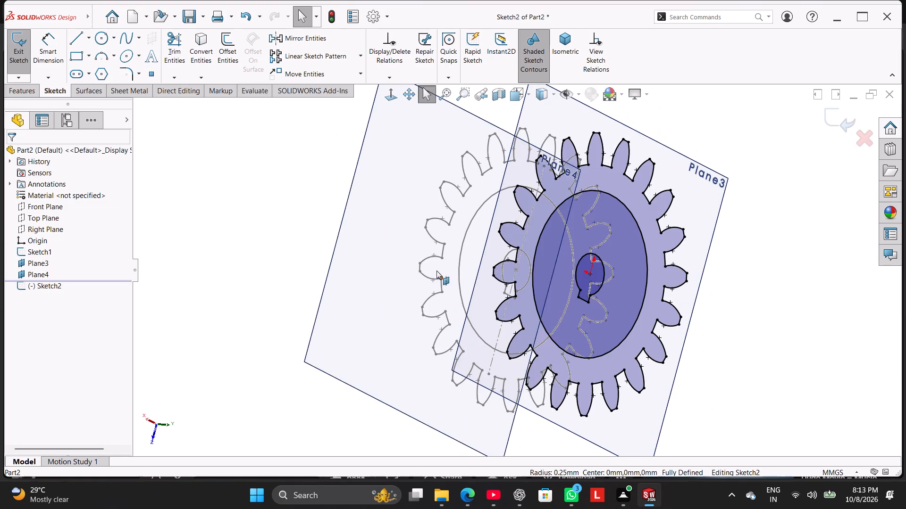
{"action": "right_click", "coordinate": [422, 210]}
{"action": "left_click", "coordinate": [18, 44]}
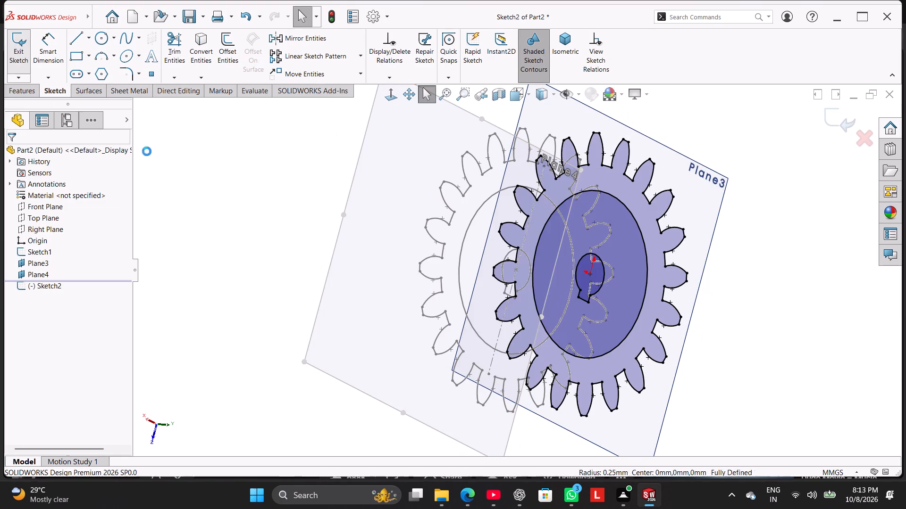
Sketch on Plane4, below the Top Plane, converting the tooth outline, inner circle and keyed bore chains, and exit the sketch.
{"action": "right_click", "coordinate": [385, 188]}
{"action": "left_click", "coordinate": [409, 174]}
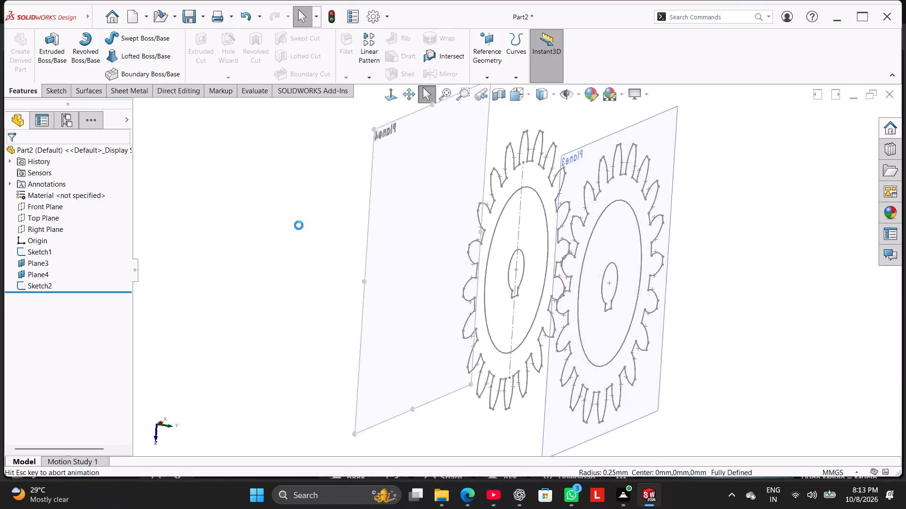
{"action": "left_click", "coordinate": [277, 227]}
{"action": "left_click", "coordinate": [201, 55]}
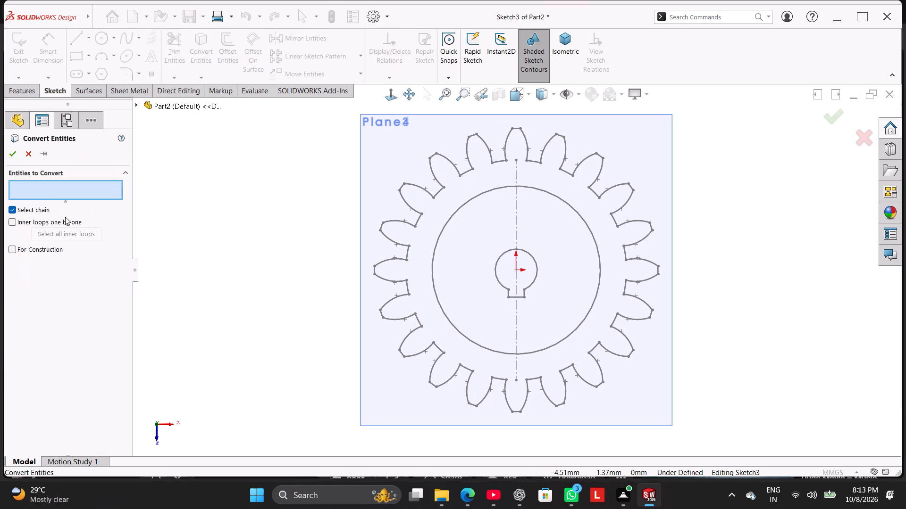
{"action": "left_click", "coordinate": [419, 186]}
{"action": "left_click", "coordinate": [445, 226]}
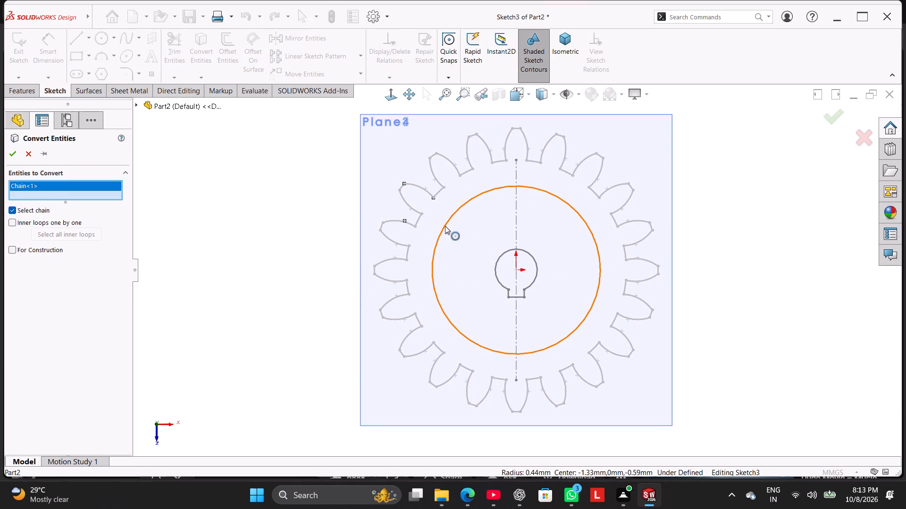
{"action": "left_click", "coordinate": [501, 257]}
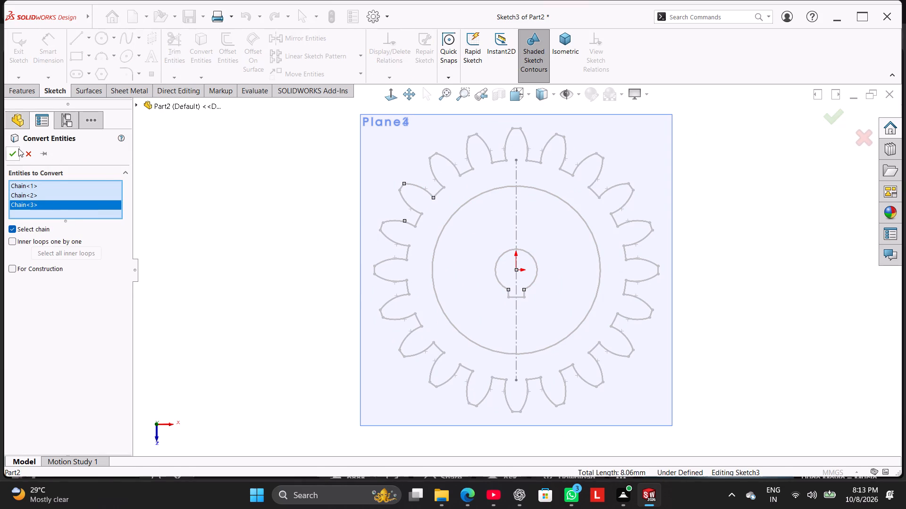
{"action": "left_click", "coordinate": [18, 148]}
{"action": "left_click", "coordinate": [215, 224]}
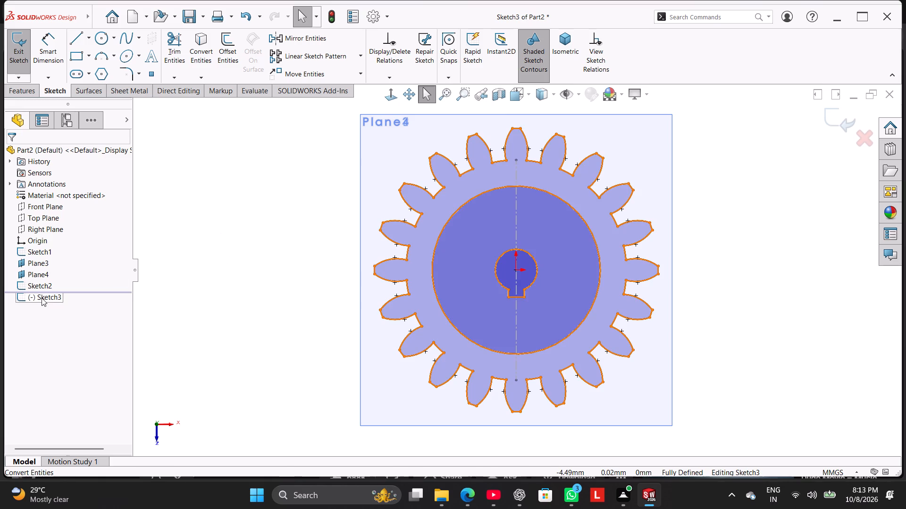
{"action": "left_click", "coordinate": [182, 265]}
{"action": "right_click_drag", "start_coordinate": [162, 275], "coordinate": [302, 205]}
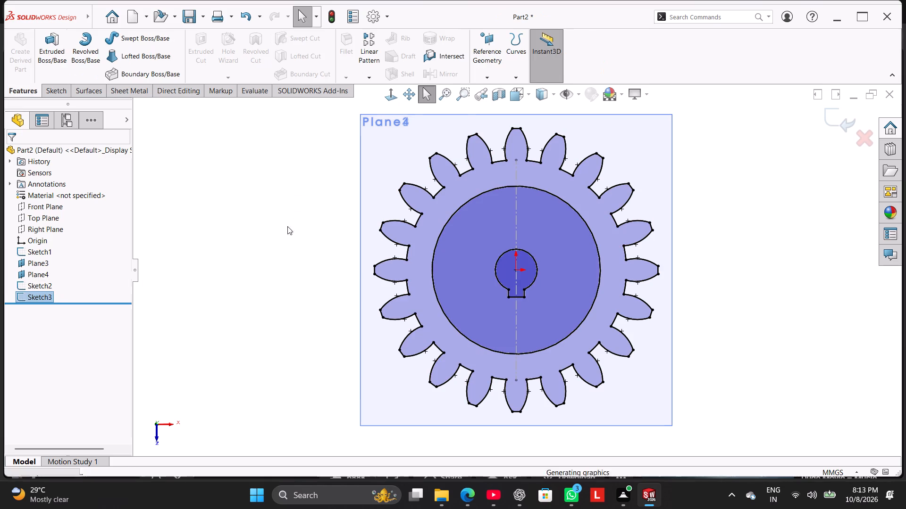
Examine the alignment of the three stacked gear profiles from several angles, including an isometric view.
{"action": "right_click", "coordinate": [234, 240]}
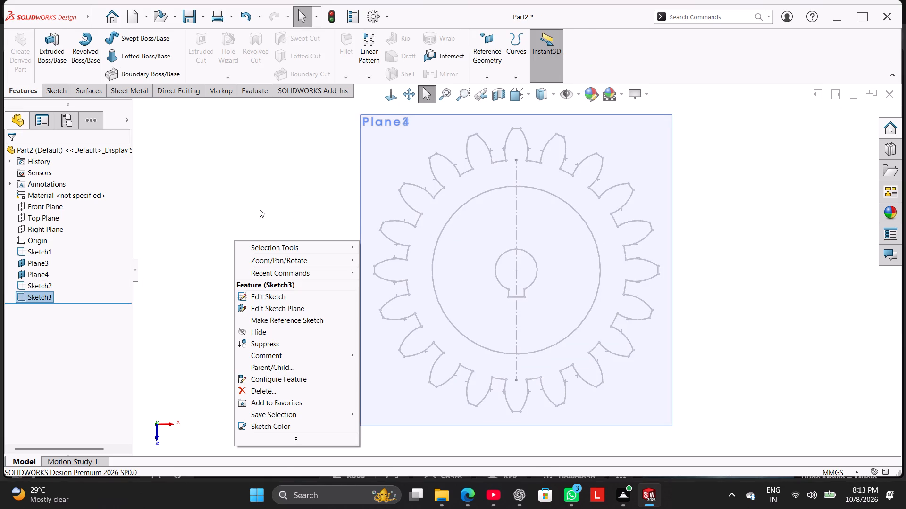
{"action": "middle_click", "coordinate": [266, 199]}
{"action": "left_click", "coordinate": [266, 200]}
{"action": "middle_click_drag", "start_coordinate": [273, 200], "coordinate": [285, 343]}
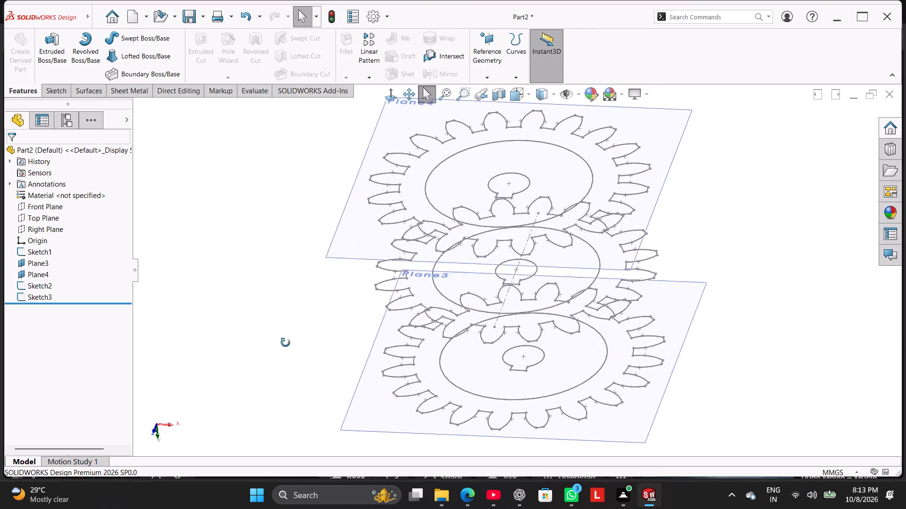
{"action": "middle_click_drag", "start_coordinate": [285, 343], "coordinate": [401, 361]}
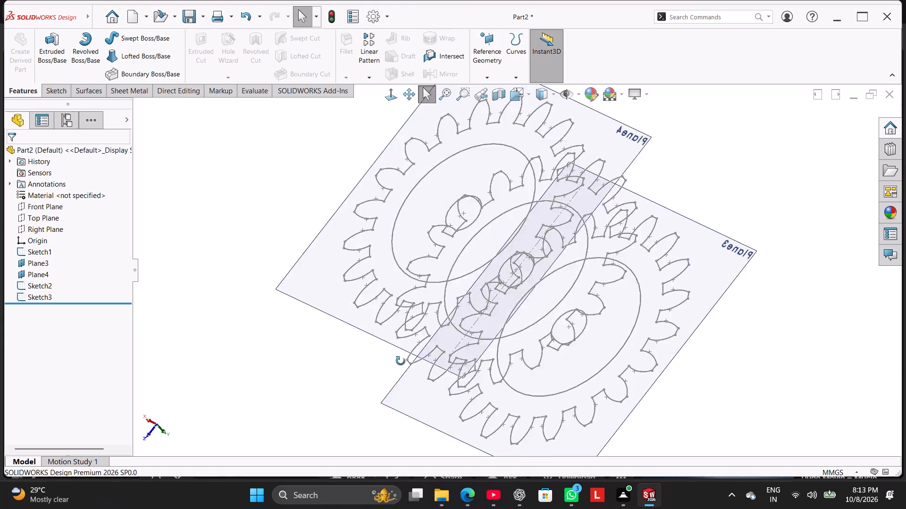
{"action": "middle_click_drag", "start_coordinate": [401, 361], "coordinate": [271, 271]}
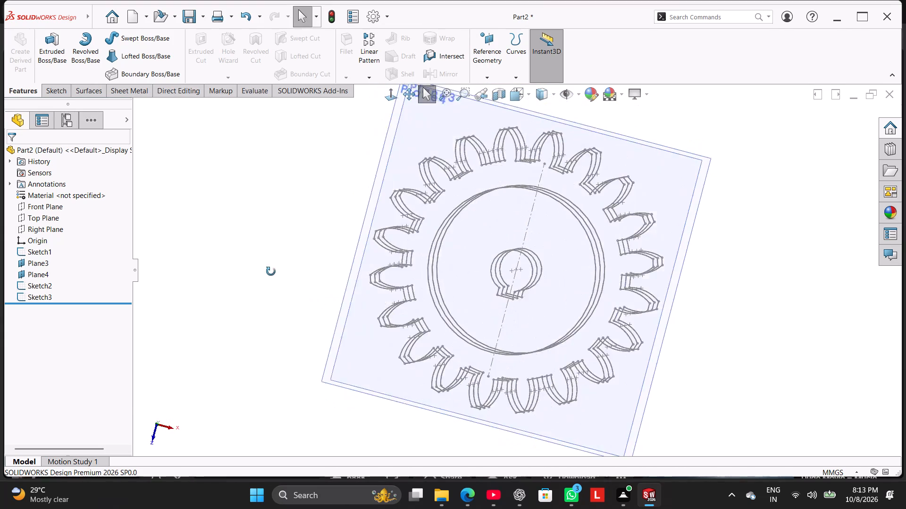
{"action": "middle_click_drag", "start_coordinate": [271, 271], "coordinate": [247, 229]}
{"action": "right_click_drag", "start_coordinate": [254, 237], "coordinate": [308, 160]}
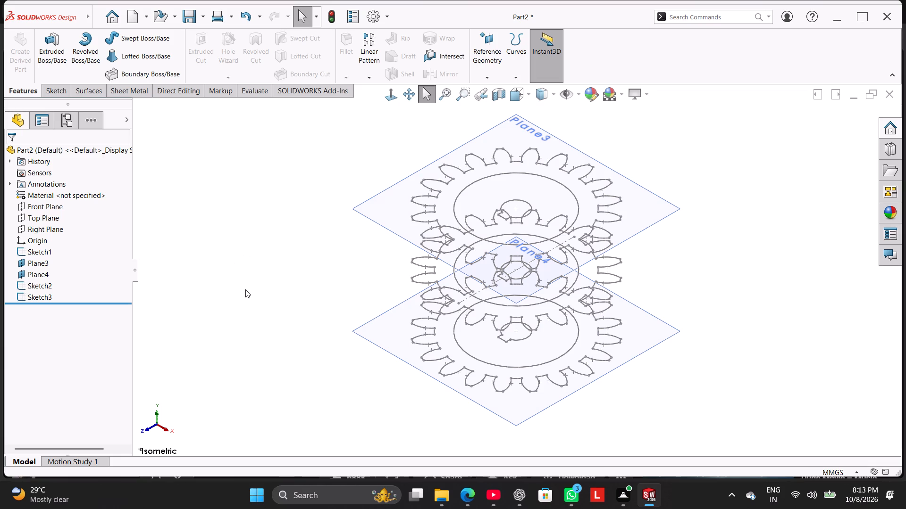
{"action": "middle_click_drag", "start_coordinate": [245, 288], "coordinate": [256, 243]}
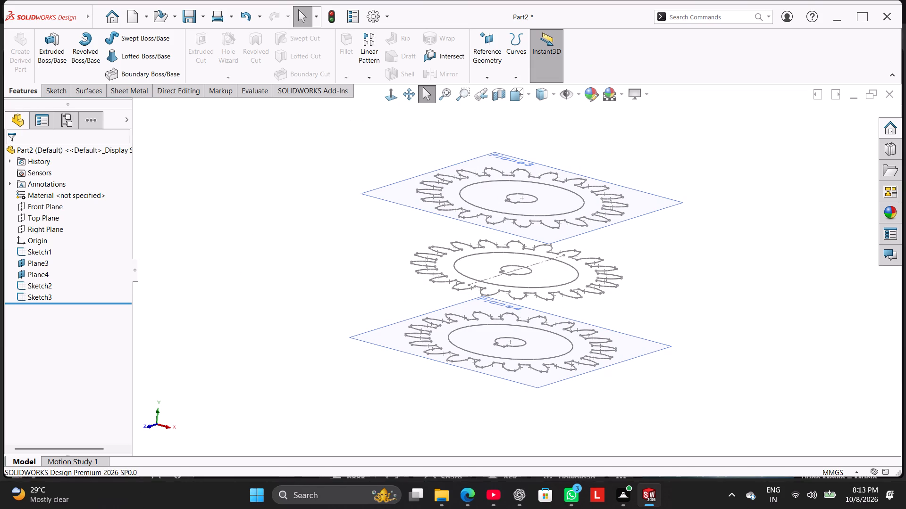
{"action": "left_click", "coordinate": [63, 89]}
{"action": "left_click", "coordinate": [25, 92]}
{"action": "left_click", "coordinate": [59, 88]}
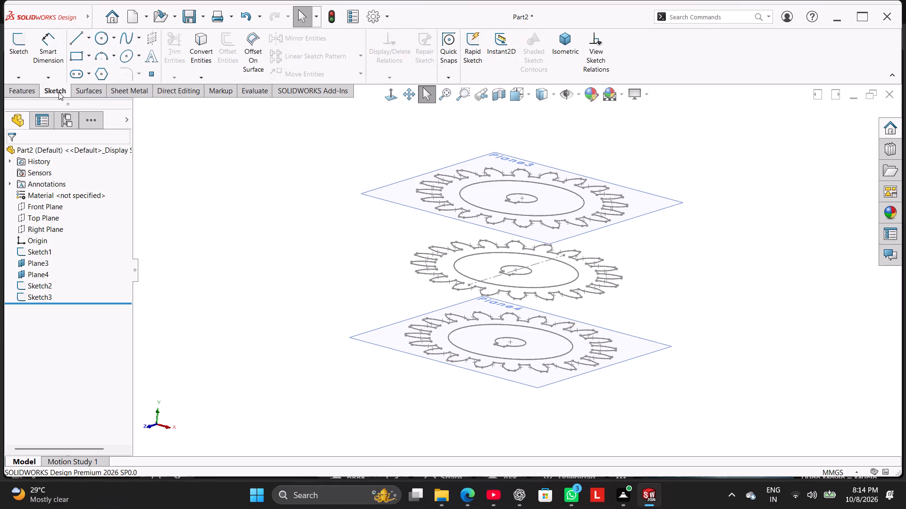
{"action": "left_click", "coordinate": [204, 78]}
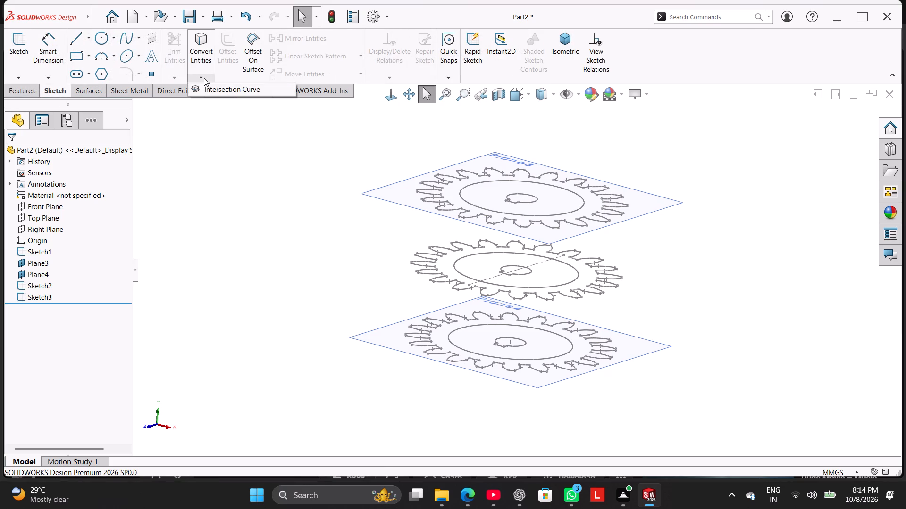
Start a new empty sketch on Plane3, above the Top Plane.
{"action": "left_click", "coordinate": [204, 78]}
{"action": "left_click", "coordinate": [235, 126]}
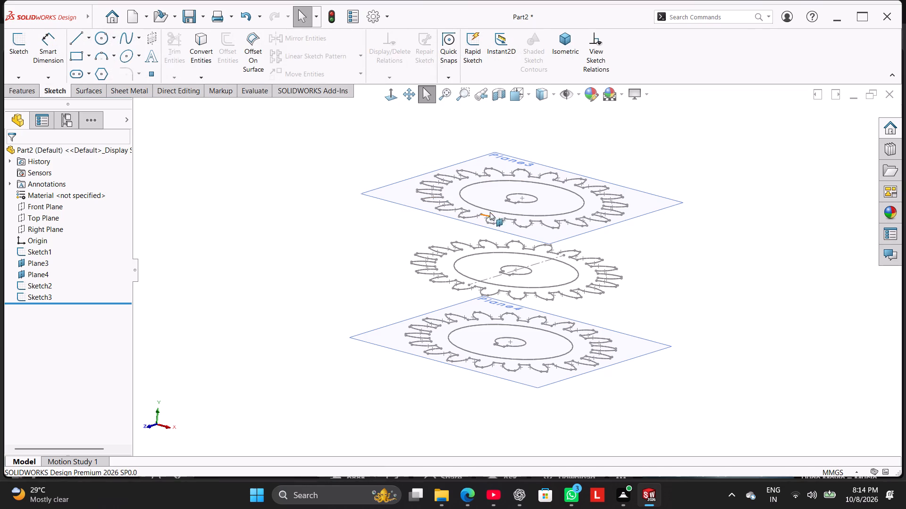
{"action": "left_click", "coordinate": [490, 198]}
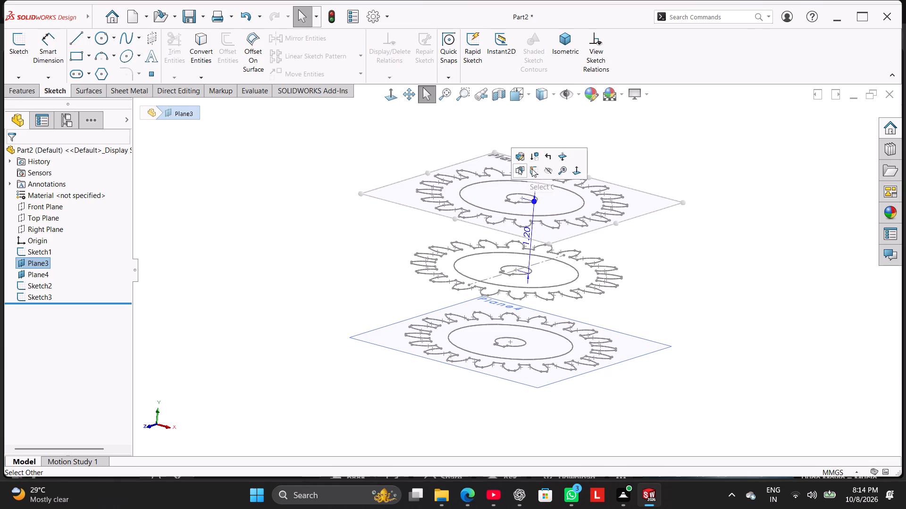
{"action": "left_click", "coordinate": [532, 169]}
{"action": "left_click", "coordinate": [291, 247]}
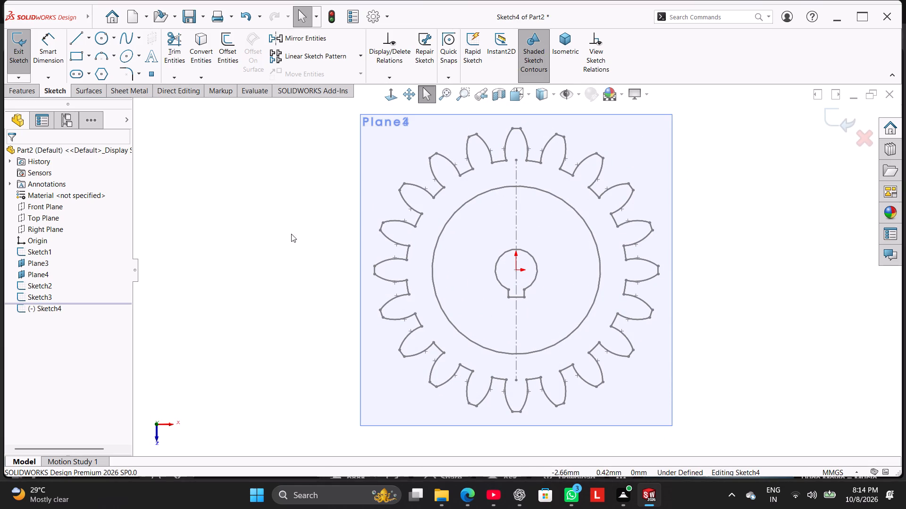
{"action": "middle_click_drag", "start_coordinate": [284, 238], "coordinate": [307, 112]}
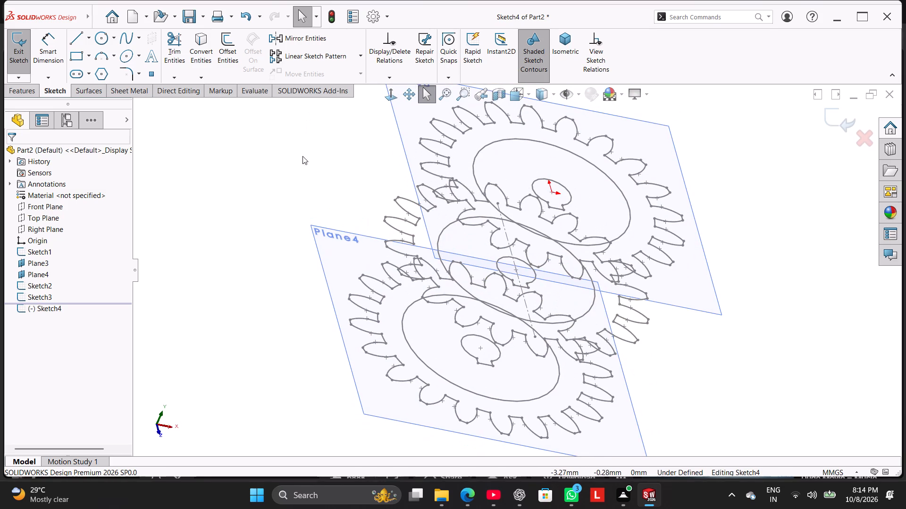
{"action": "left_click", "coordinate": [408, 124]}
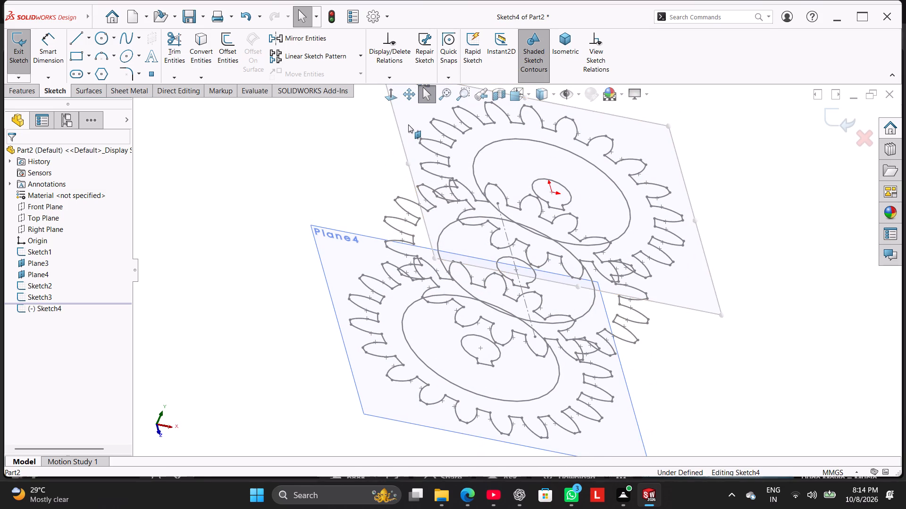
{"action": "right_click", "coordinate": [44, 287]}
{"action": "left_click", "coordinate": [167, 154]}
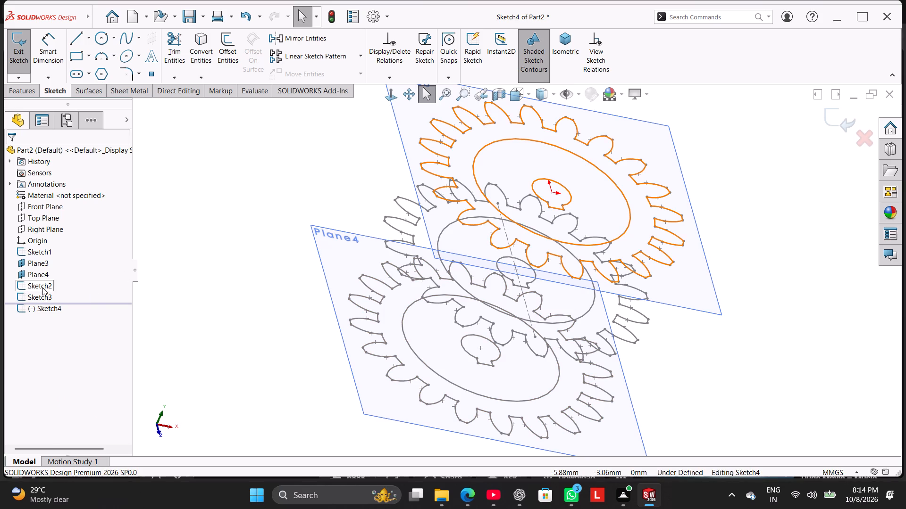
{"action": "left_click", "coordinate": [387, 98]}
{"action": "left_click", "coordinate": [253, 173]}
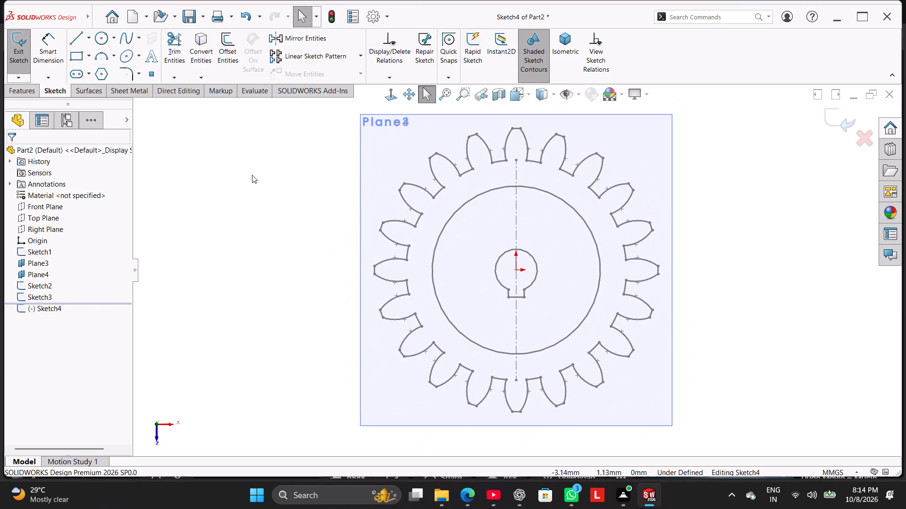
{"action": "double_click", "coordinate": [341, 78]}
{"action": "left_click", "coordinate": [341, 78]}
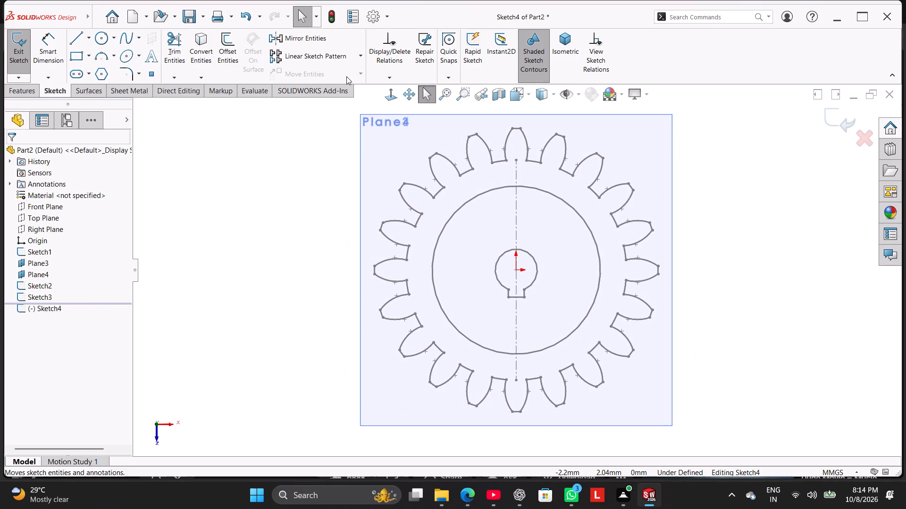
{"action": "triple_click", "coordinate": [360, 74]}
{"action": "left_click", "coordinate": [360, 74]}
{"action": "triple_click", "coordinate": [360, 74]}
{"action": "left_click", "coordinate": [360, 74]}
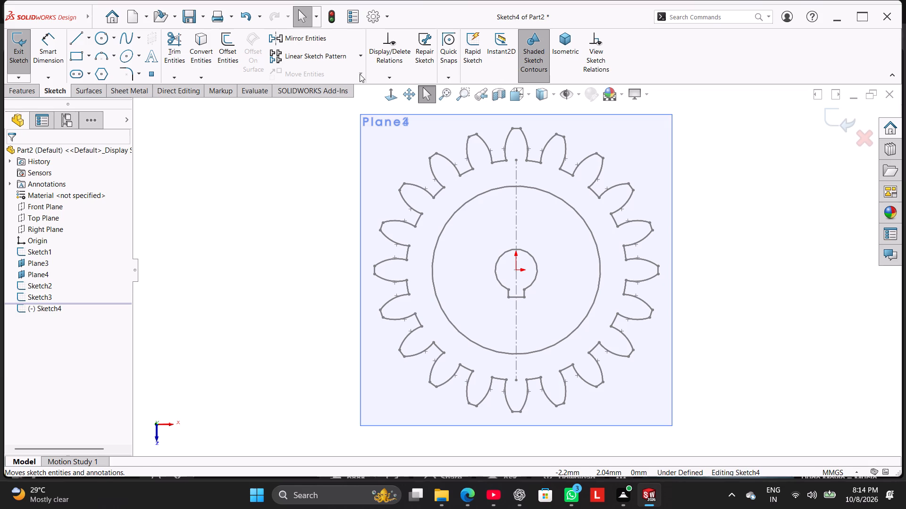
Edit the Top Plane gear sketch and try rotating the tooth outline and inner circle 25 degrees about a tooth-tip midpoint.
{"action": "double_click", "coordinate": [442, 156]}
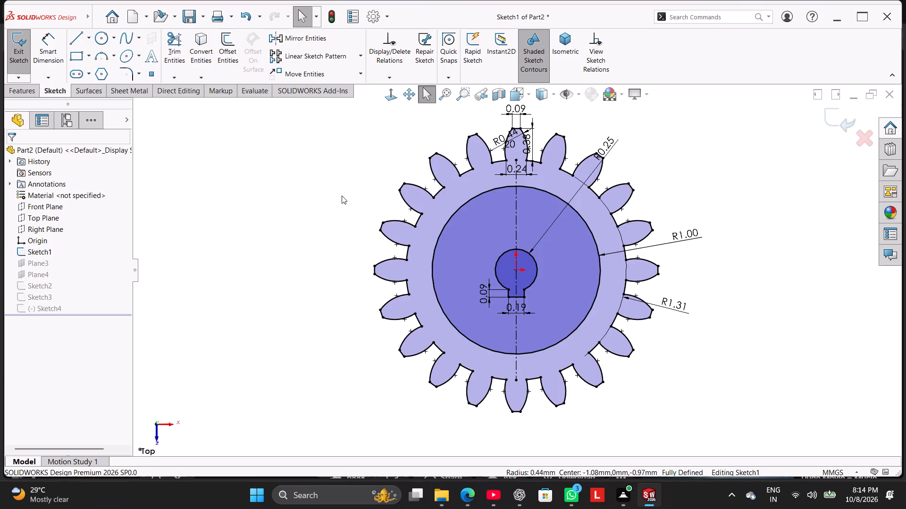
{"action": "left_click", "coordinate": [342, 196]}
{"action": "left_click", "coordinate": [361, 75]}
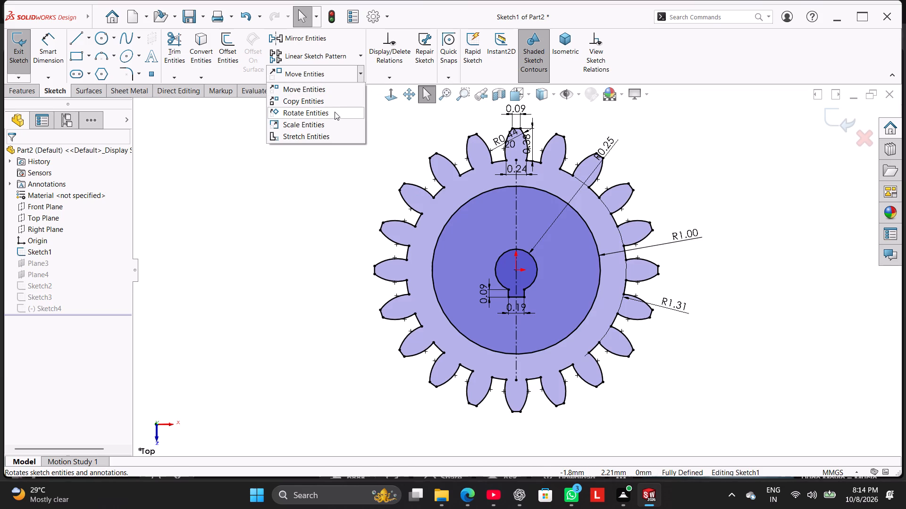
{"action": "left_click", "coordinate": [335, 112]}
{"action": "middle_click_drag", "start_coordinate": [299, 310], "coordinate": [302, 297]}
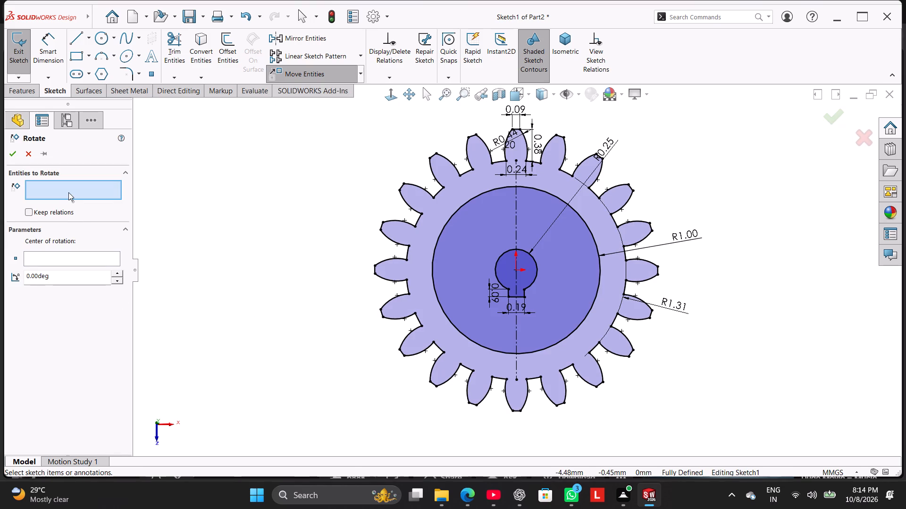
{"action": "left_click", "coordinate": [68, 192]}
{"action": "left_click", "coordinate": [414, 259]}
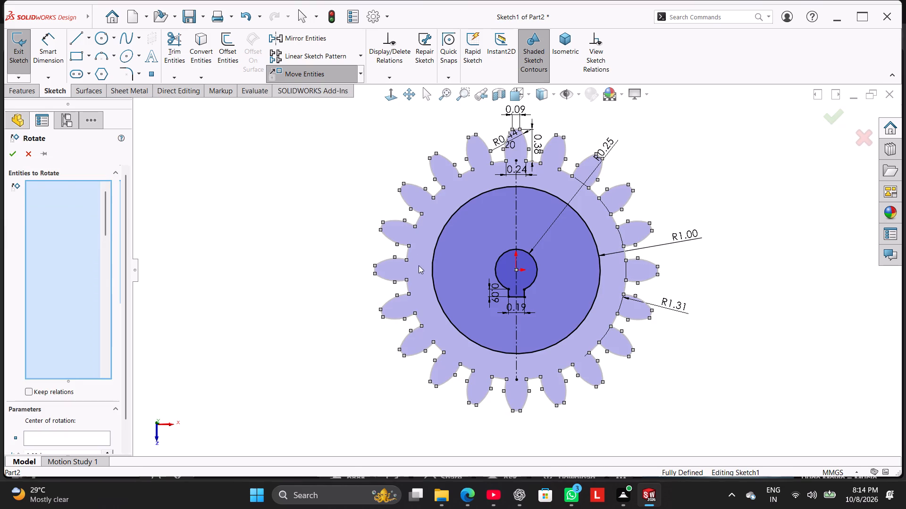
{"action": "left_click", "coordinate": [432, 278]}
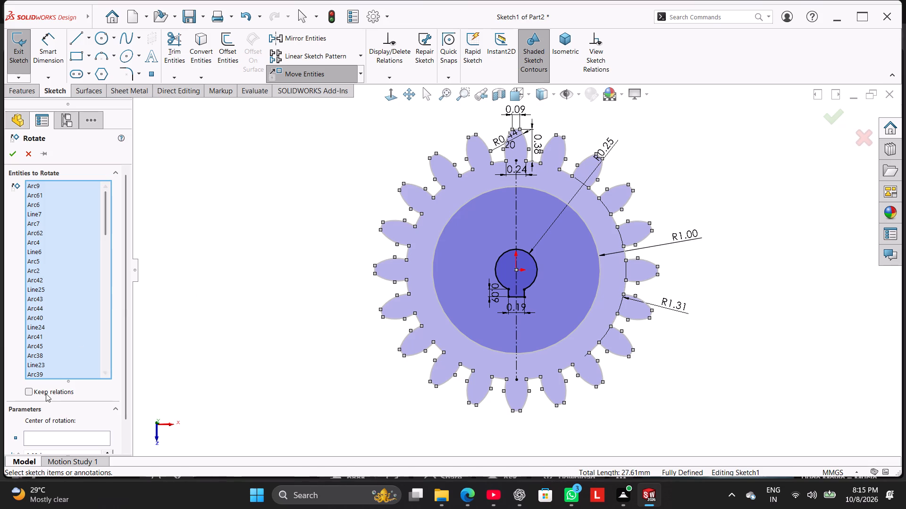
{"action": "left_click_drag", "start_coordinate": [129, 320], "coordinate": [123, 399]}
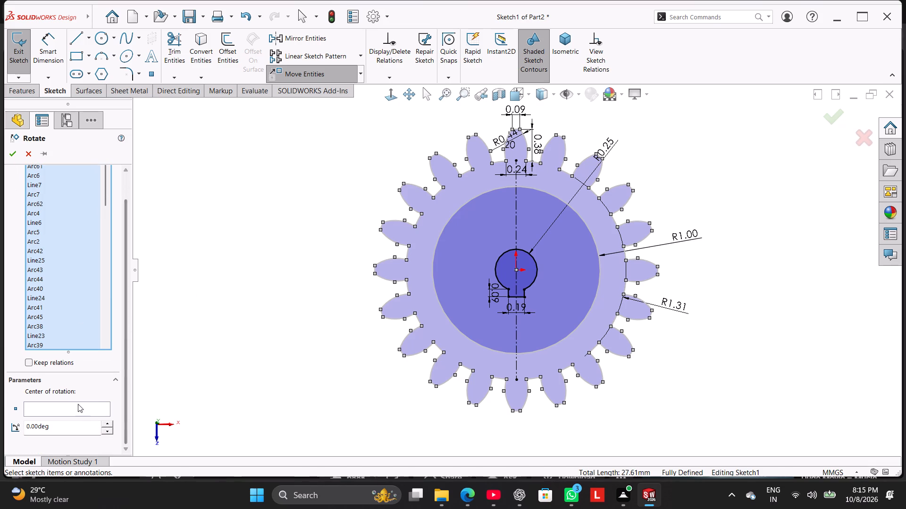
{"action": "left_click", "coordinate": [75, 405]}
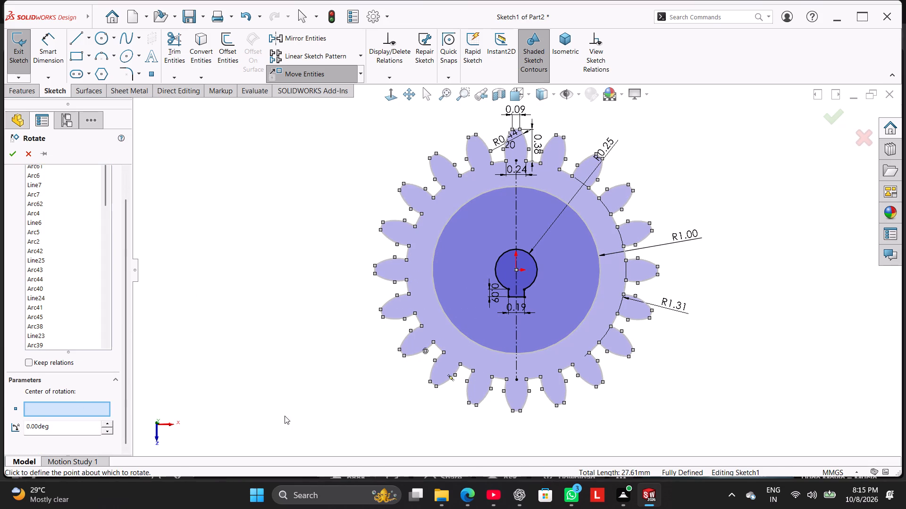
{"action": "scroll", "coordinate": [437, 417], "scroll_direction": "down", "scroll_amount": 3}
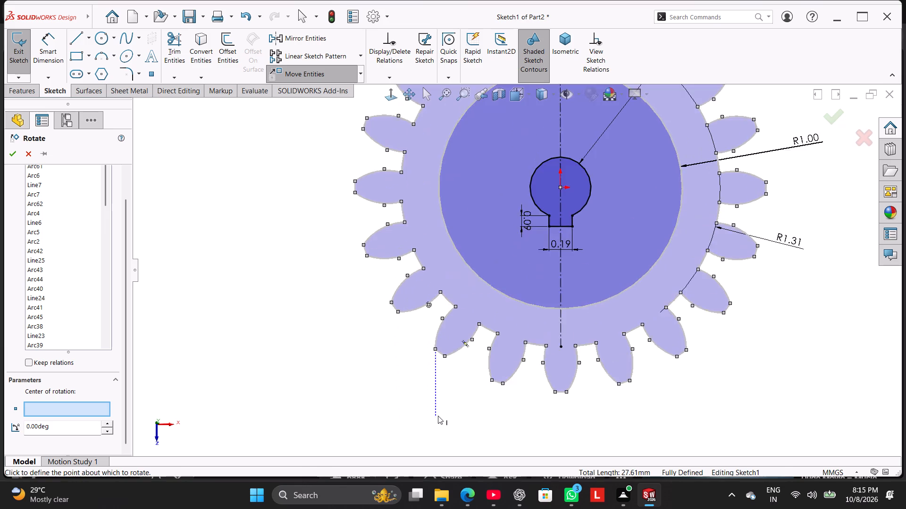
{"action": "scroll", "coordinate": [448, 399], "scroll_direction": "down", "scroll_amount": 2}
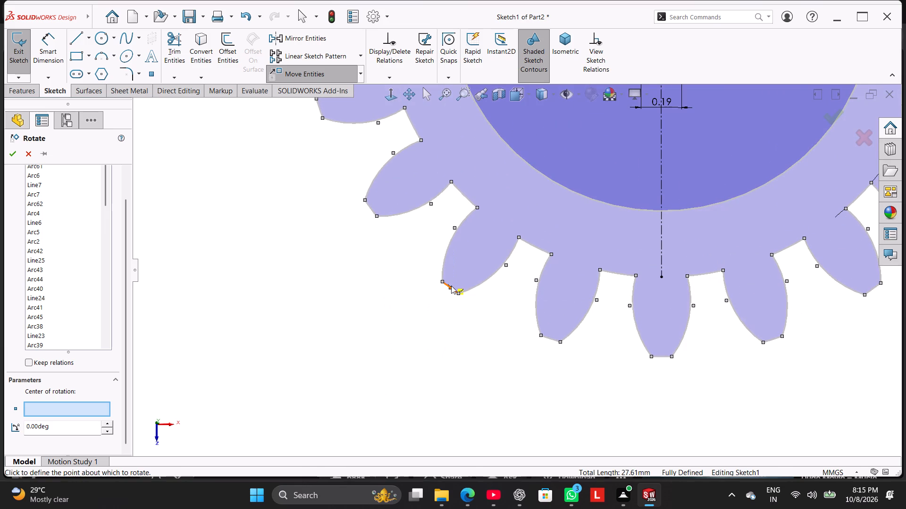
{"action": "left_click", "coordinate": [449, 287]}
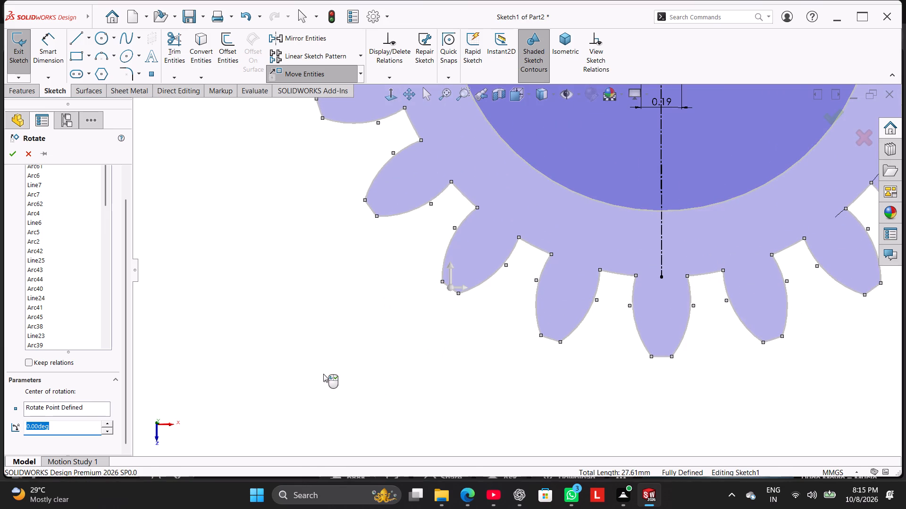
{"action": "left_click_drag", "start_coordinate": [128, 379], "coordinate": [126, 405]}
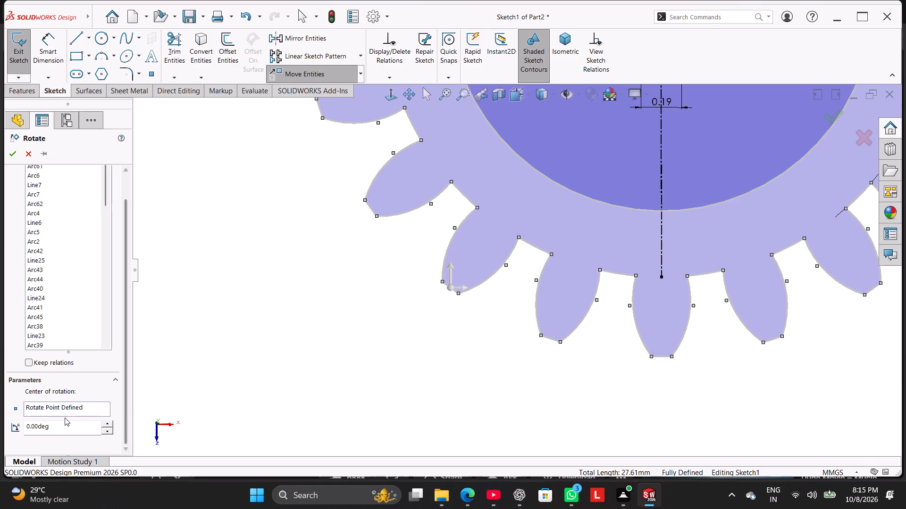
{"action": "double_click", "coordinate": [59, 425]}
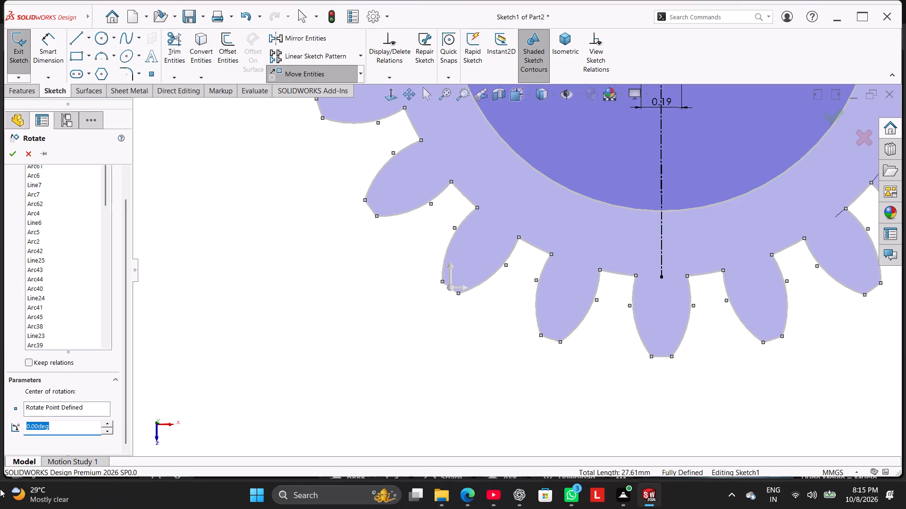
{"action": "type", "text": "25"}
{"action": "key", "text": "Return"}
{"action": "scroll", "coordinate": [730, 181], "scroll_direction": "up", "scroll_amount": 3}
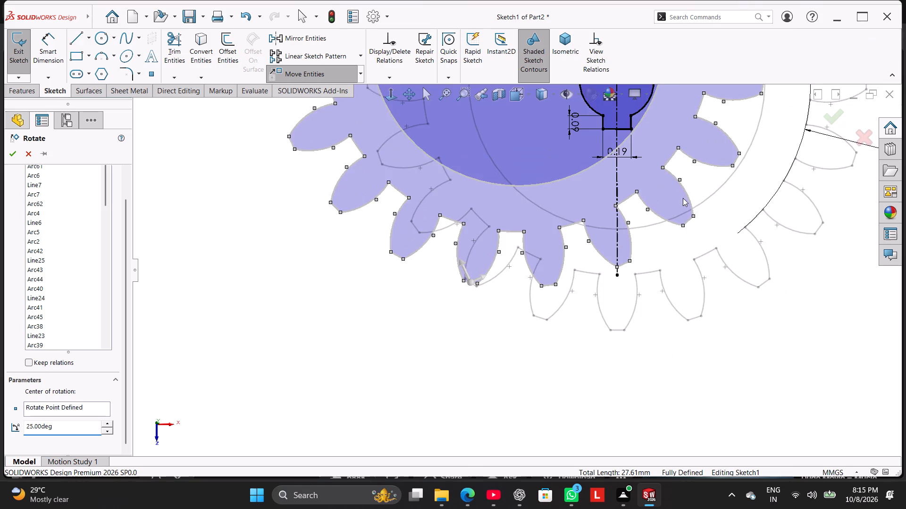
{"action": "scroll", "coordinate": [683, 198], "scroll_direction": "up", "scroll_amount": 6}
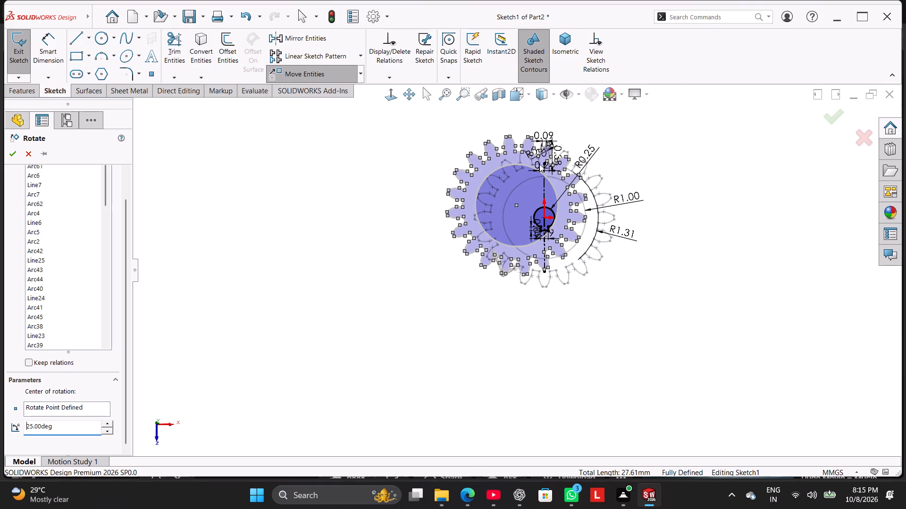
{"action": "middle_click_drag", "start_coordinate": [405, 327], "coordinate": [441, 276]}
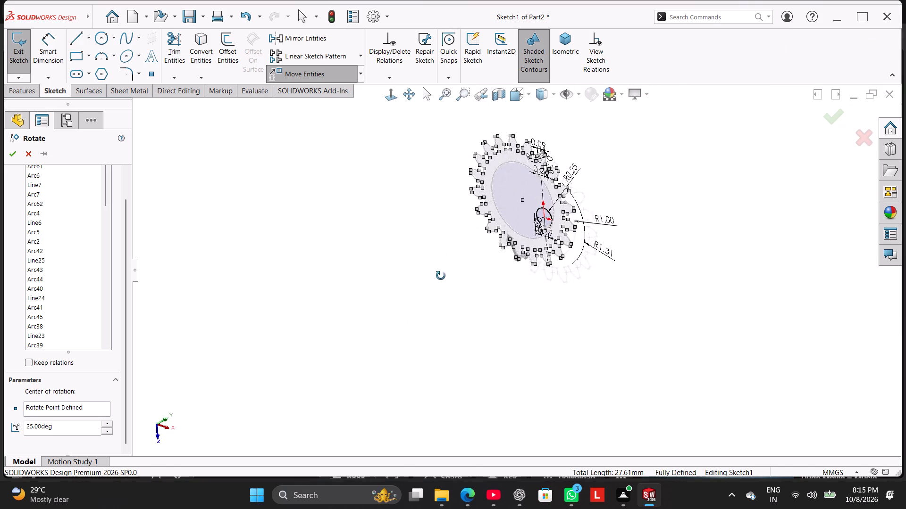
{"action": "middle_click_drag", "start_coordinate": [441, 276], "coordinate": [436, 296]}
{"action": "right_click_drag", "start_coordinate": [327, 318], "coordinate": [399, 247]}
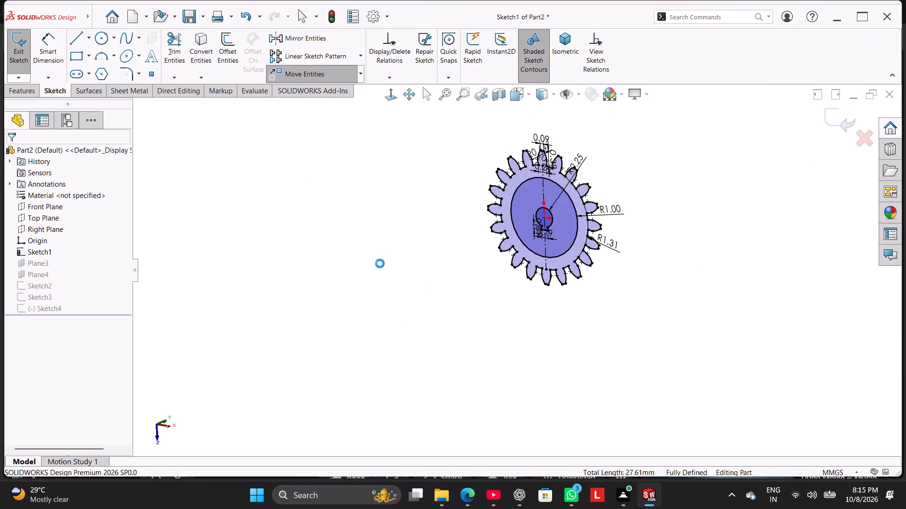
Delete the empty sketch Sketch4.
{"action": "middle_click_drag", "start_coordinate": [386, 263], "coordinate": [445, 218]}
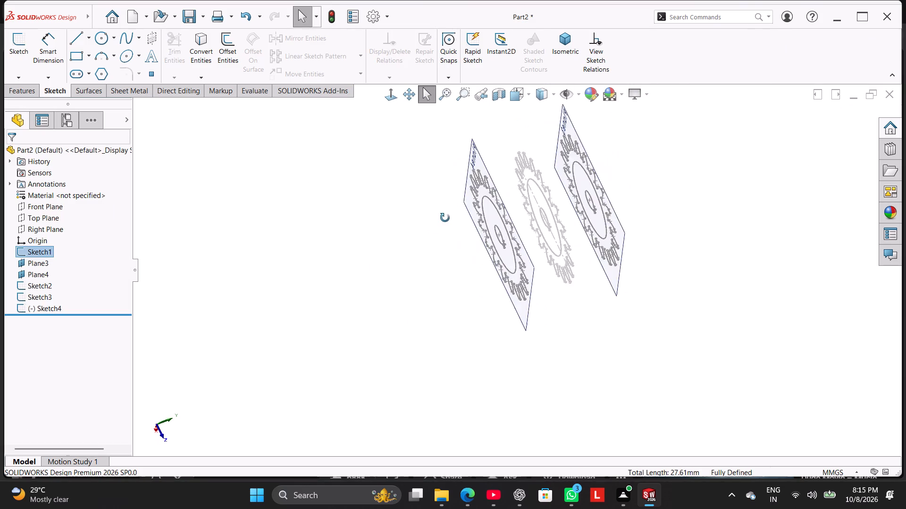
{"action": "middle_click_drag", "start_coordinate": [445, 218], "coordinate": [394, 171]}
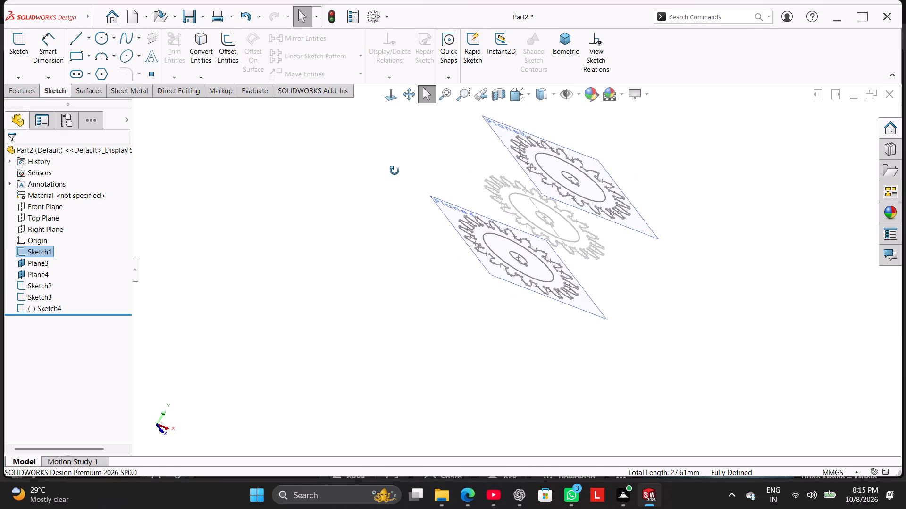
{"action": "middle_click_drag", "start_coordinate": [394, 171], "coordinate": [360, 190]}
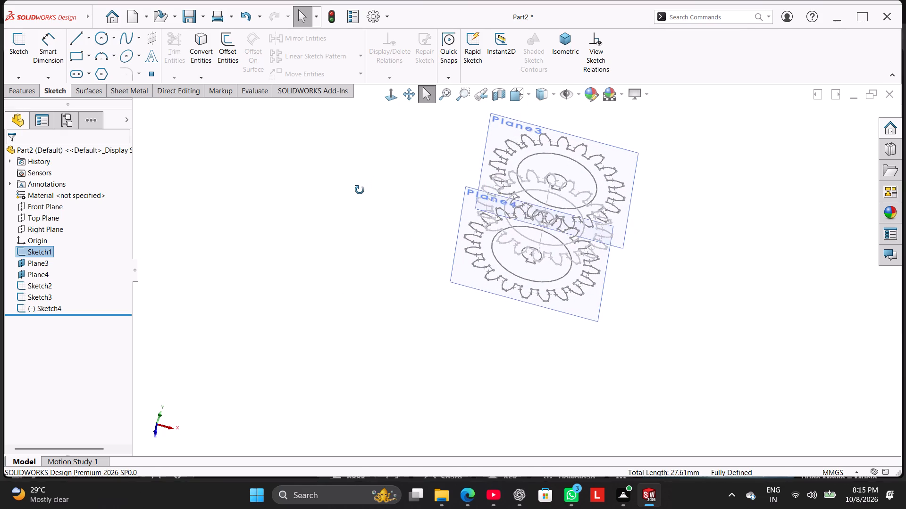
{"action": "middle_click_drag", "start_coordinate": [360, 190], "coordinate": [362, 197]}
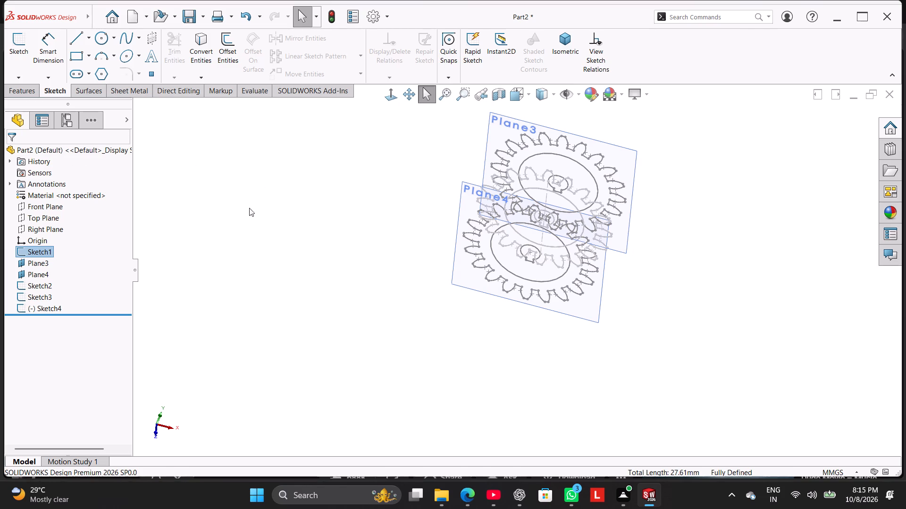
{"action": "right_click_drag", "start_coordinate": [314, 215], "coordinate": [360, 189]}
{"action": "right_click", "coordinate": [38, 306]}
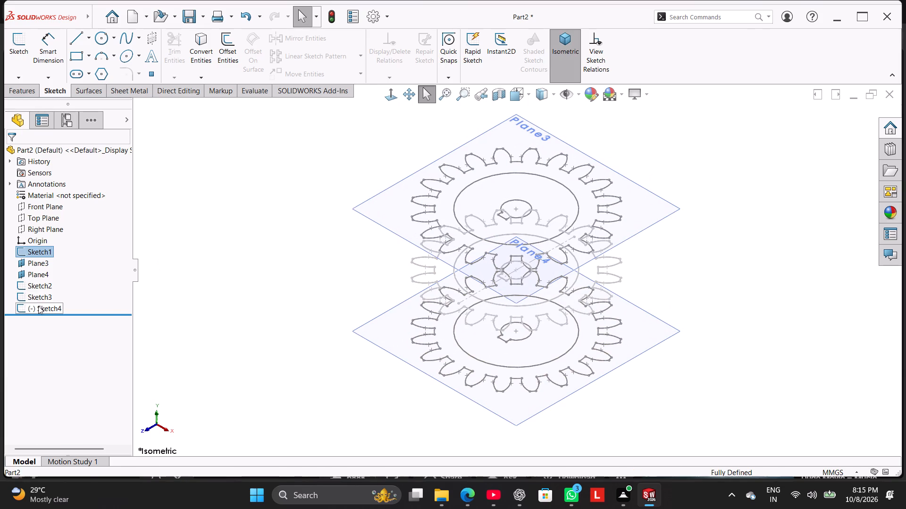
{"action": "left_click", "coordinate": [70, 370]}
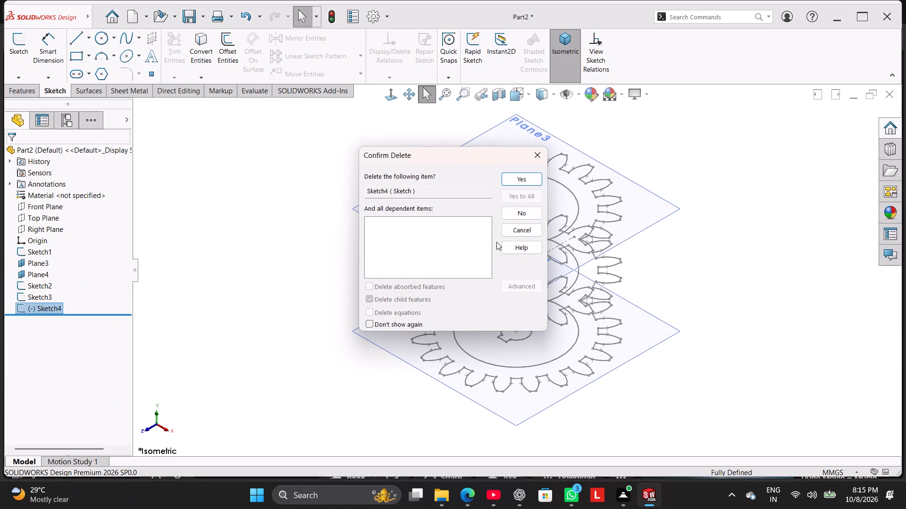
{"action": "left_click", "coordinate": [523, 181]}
Start a Lofted Boss/Base for the stacked gear profiles.
{"action": "right_click_drag", "start_coordinate": [268, 229], "coordinate": [335, 195]}
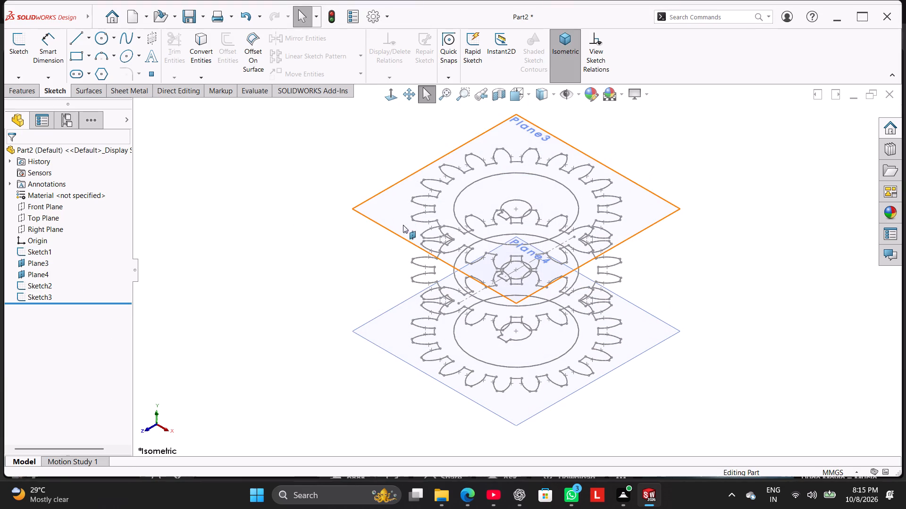
{"action": "right_click", "coordinate": [384, 210]}
{"action": "left_click", "coordinate": [309, 268]}
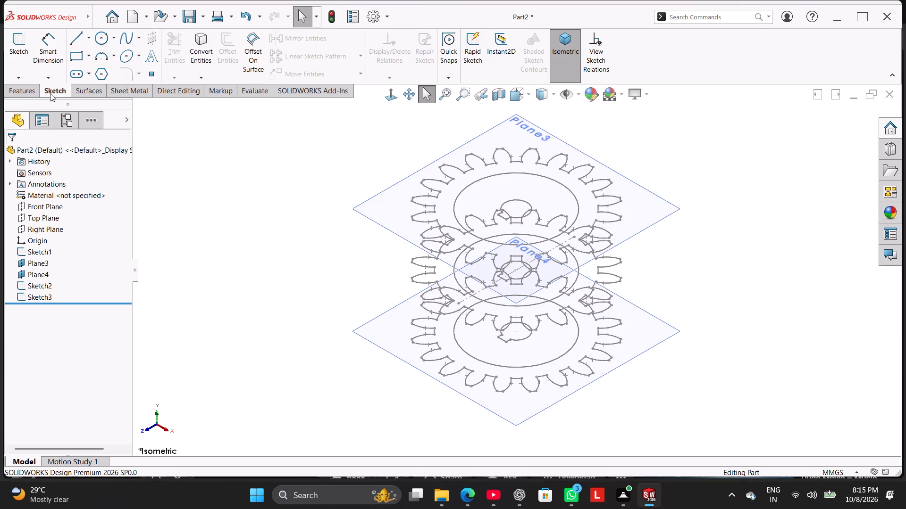
{"action": "left_click", "coordinate": [12, 94]}
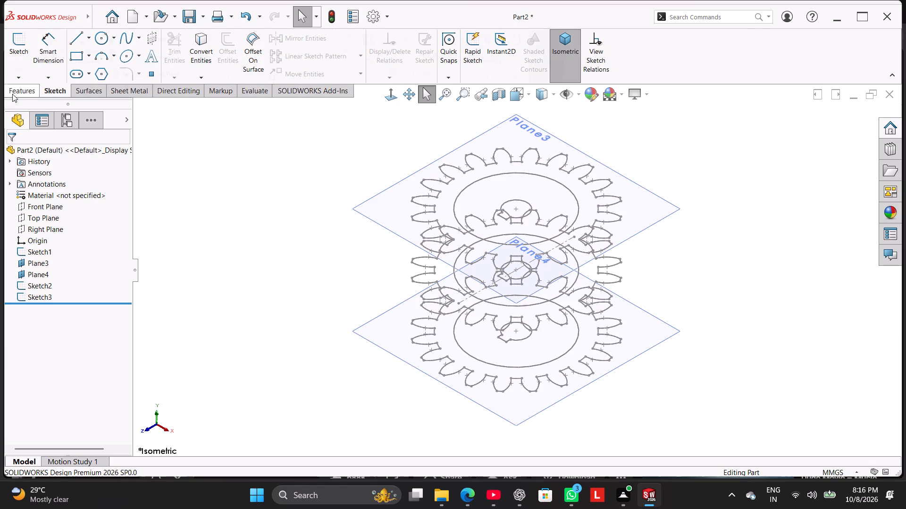
{"action": "left_click", "coordinate": [124, 56]}
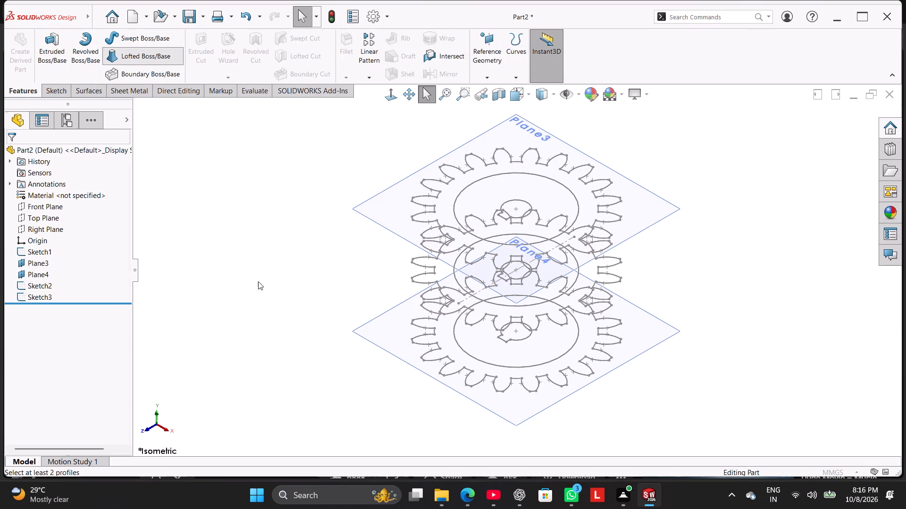
{"action": "middle_click_drag", "start_coordinate": [267, 305], "coordinate": [289, 271]}
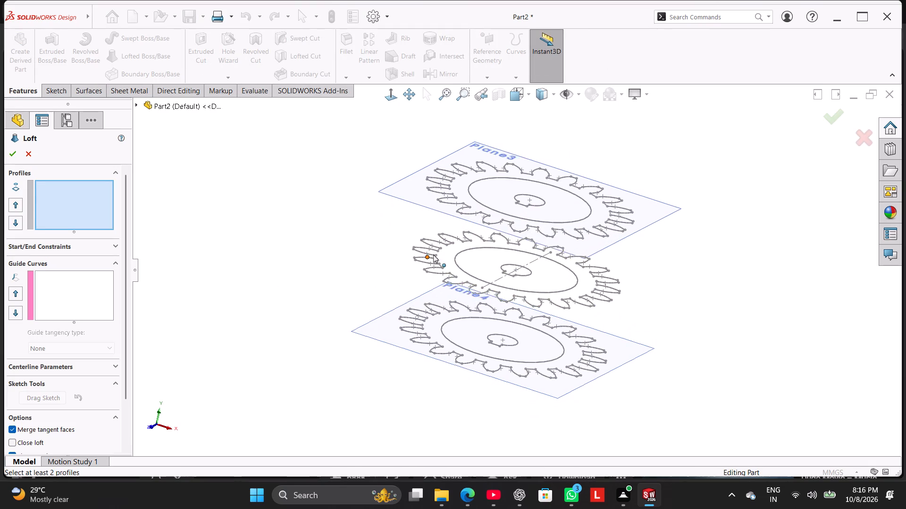
{"action": "scroll", "coordinate": [444, 242], "scroll_direction": "down", "scroll_amount": 3}
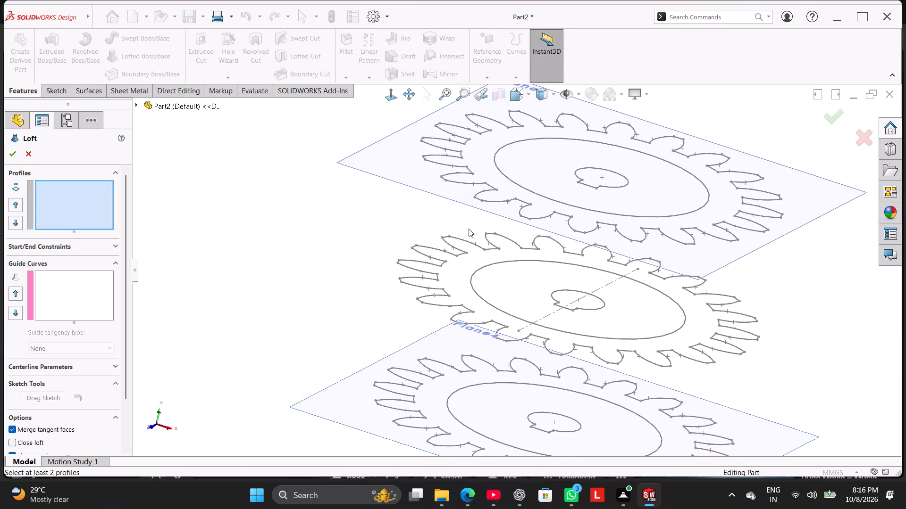
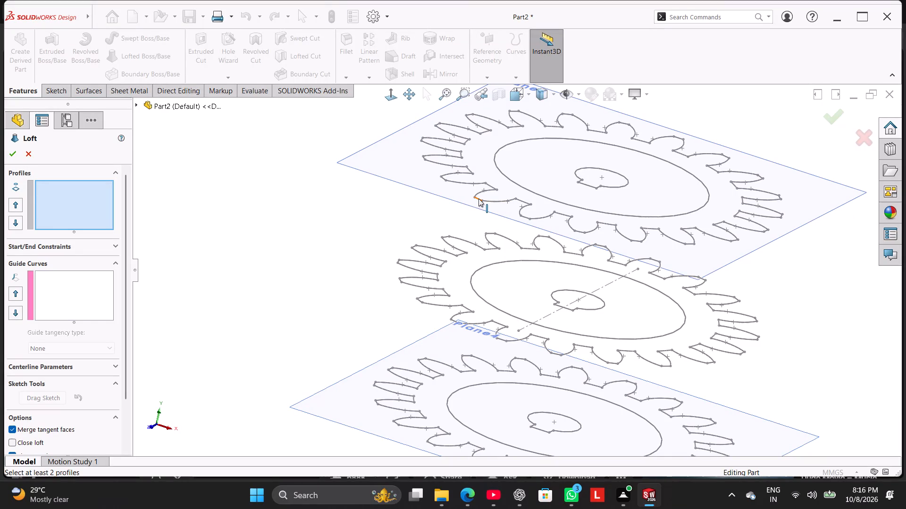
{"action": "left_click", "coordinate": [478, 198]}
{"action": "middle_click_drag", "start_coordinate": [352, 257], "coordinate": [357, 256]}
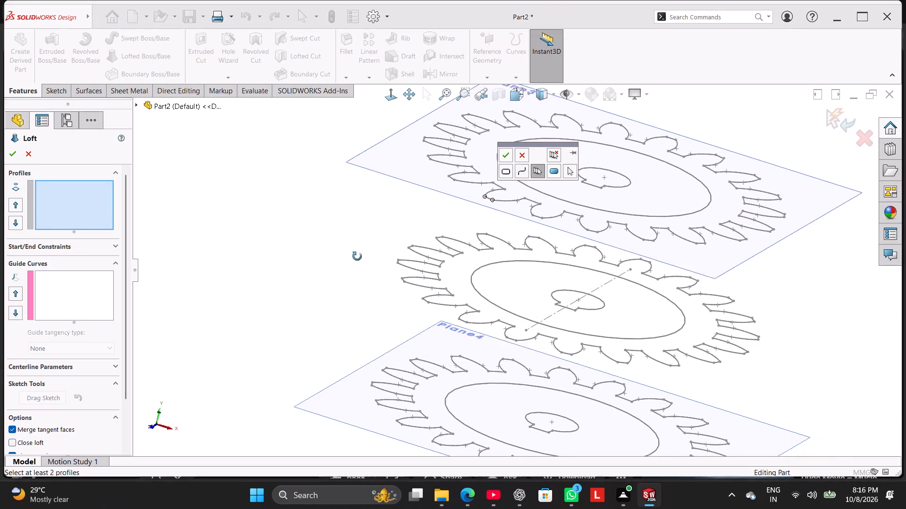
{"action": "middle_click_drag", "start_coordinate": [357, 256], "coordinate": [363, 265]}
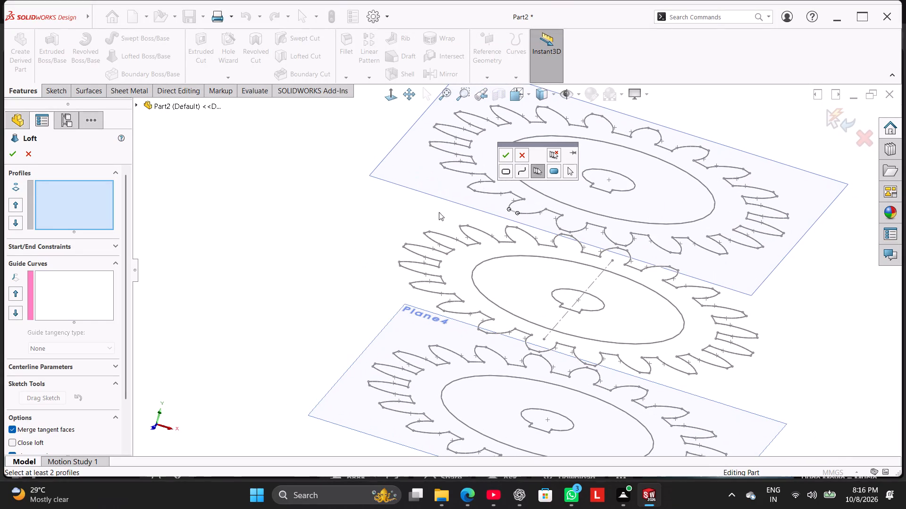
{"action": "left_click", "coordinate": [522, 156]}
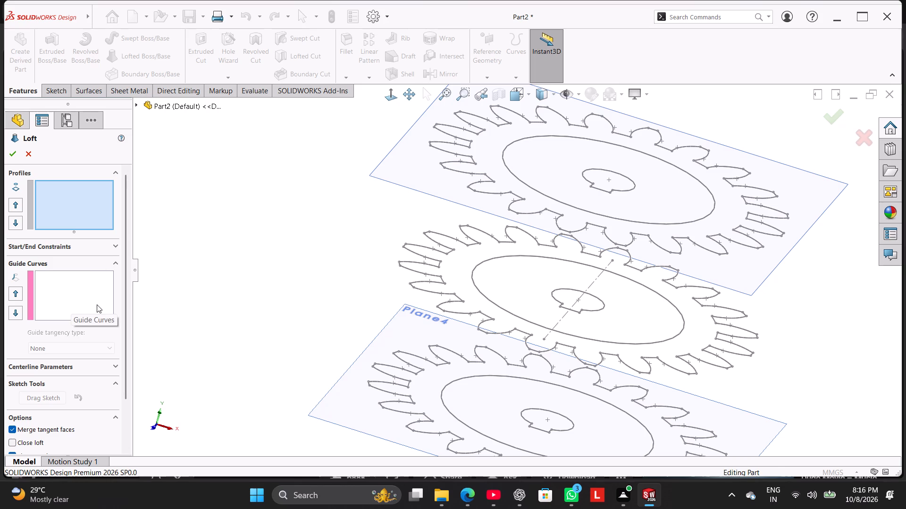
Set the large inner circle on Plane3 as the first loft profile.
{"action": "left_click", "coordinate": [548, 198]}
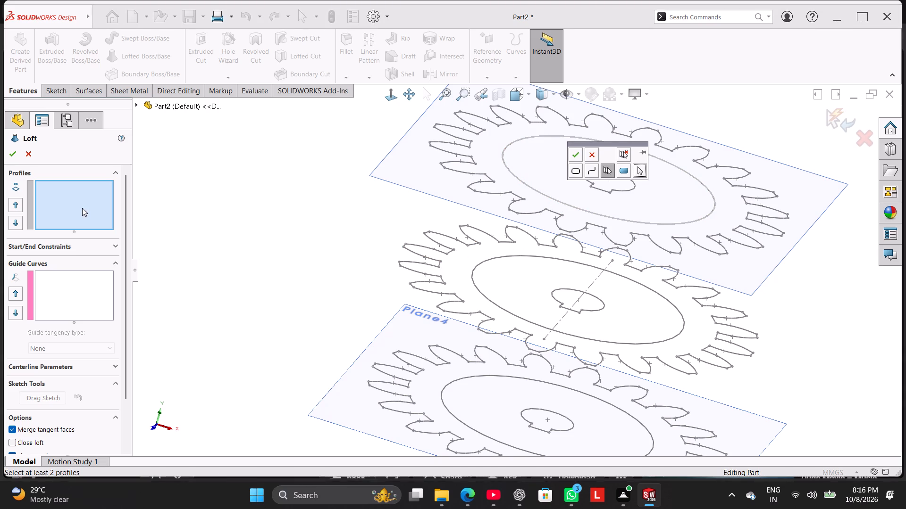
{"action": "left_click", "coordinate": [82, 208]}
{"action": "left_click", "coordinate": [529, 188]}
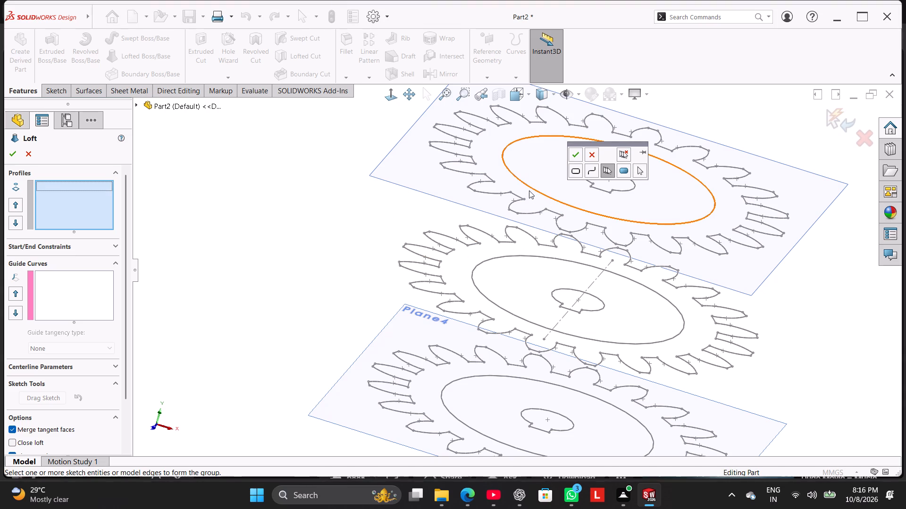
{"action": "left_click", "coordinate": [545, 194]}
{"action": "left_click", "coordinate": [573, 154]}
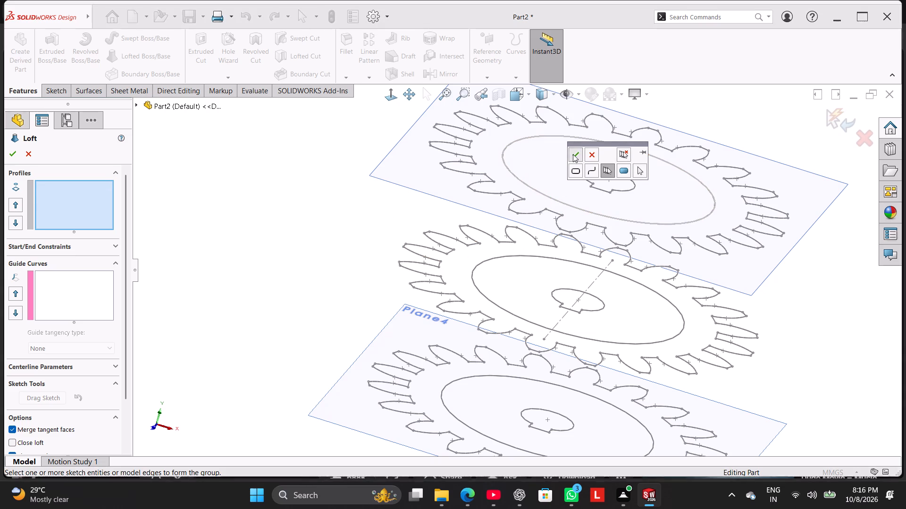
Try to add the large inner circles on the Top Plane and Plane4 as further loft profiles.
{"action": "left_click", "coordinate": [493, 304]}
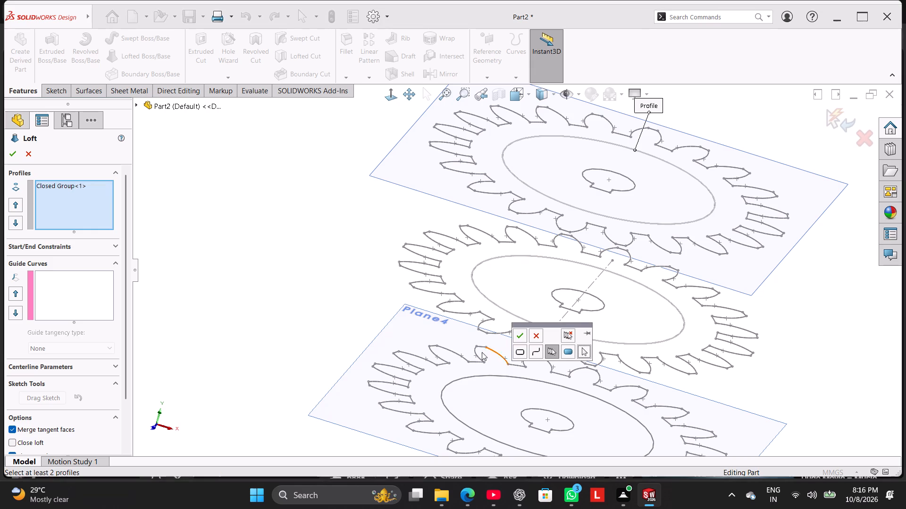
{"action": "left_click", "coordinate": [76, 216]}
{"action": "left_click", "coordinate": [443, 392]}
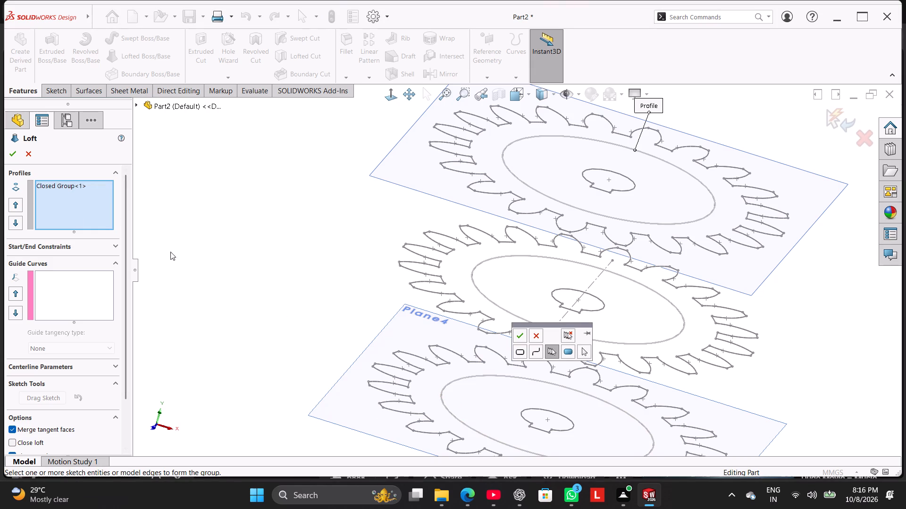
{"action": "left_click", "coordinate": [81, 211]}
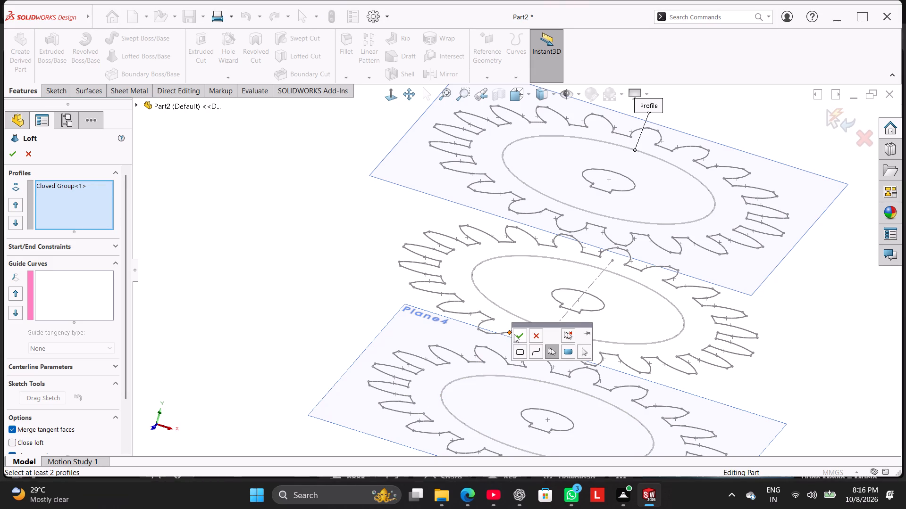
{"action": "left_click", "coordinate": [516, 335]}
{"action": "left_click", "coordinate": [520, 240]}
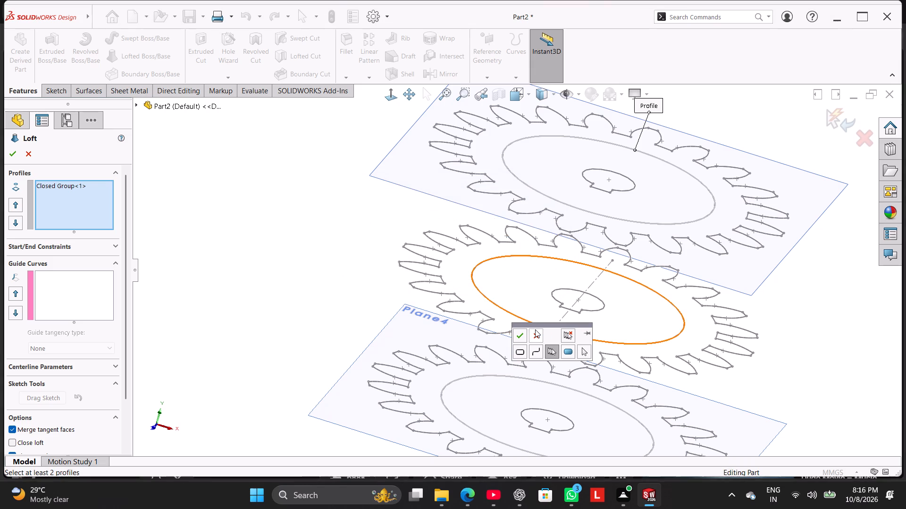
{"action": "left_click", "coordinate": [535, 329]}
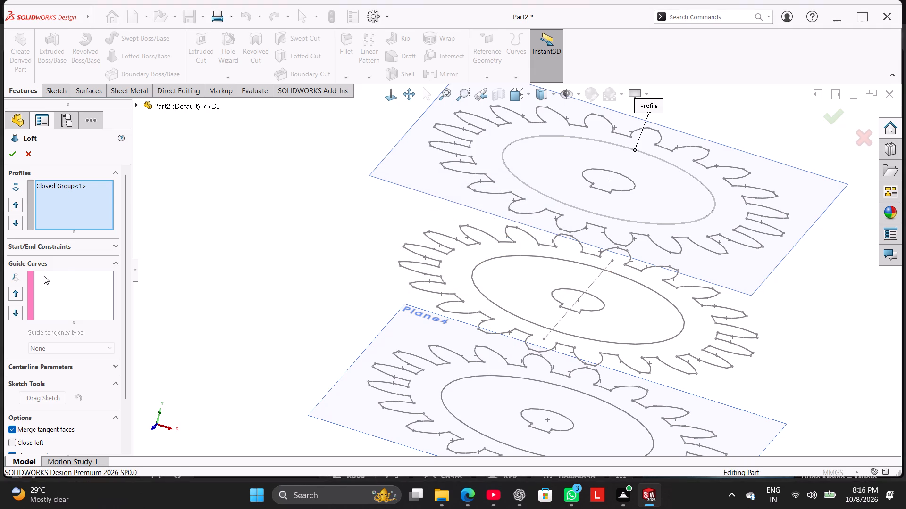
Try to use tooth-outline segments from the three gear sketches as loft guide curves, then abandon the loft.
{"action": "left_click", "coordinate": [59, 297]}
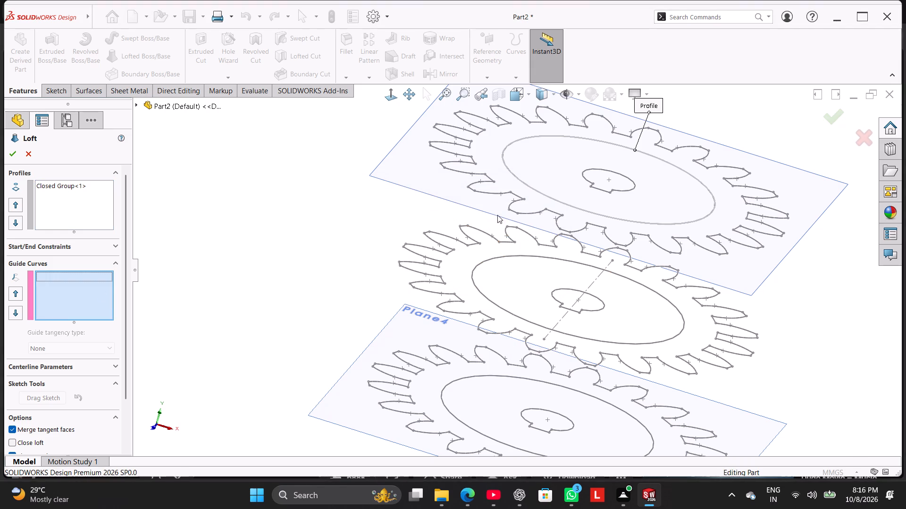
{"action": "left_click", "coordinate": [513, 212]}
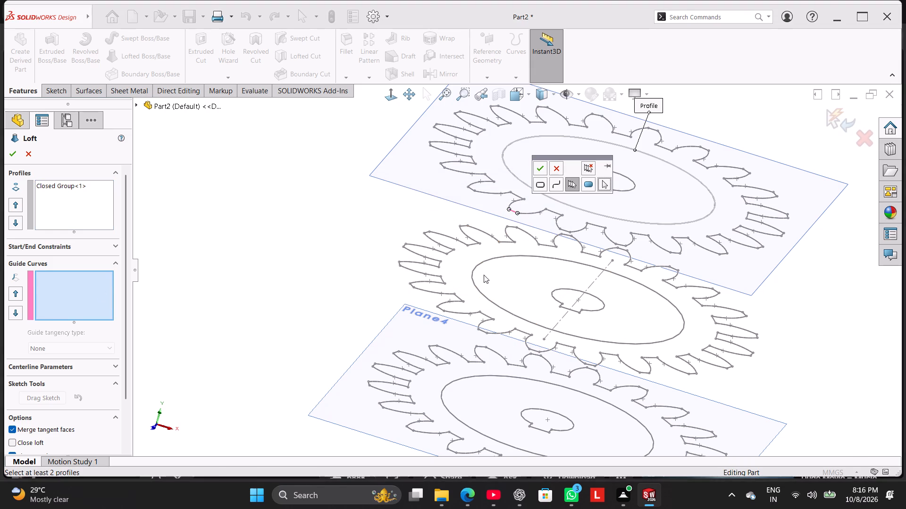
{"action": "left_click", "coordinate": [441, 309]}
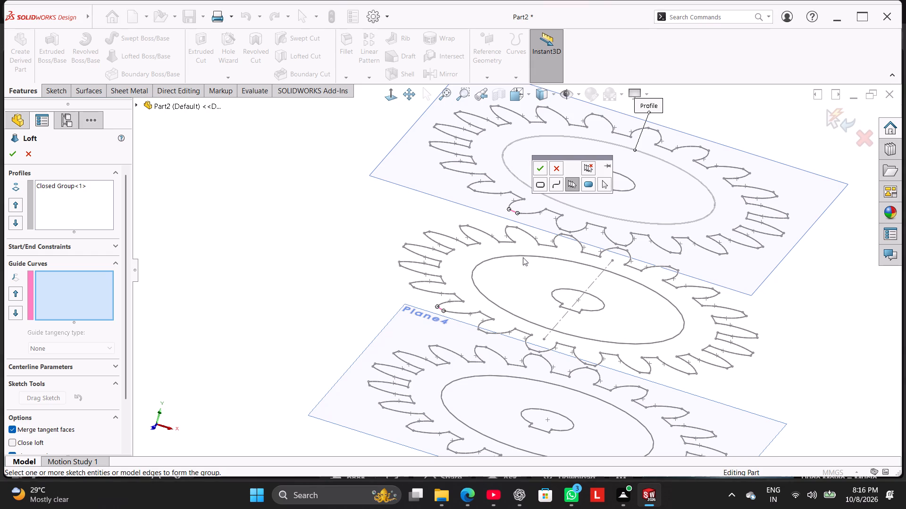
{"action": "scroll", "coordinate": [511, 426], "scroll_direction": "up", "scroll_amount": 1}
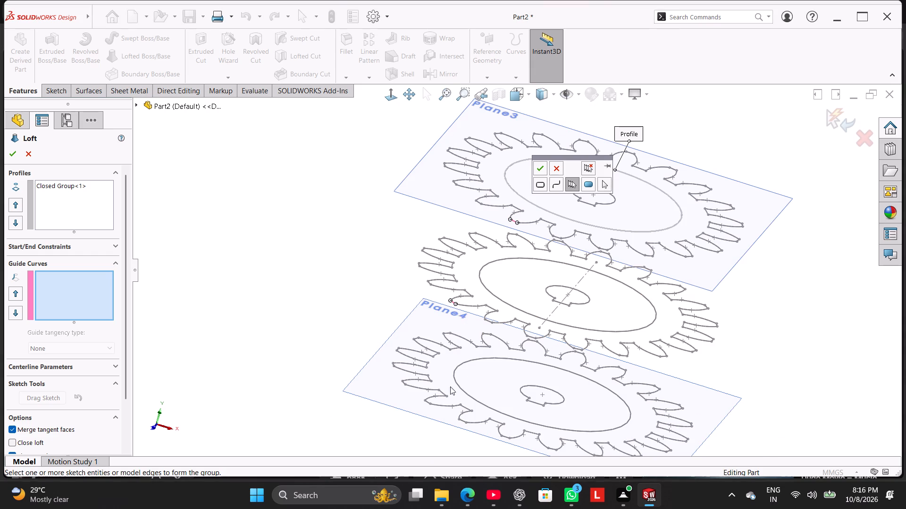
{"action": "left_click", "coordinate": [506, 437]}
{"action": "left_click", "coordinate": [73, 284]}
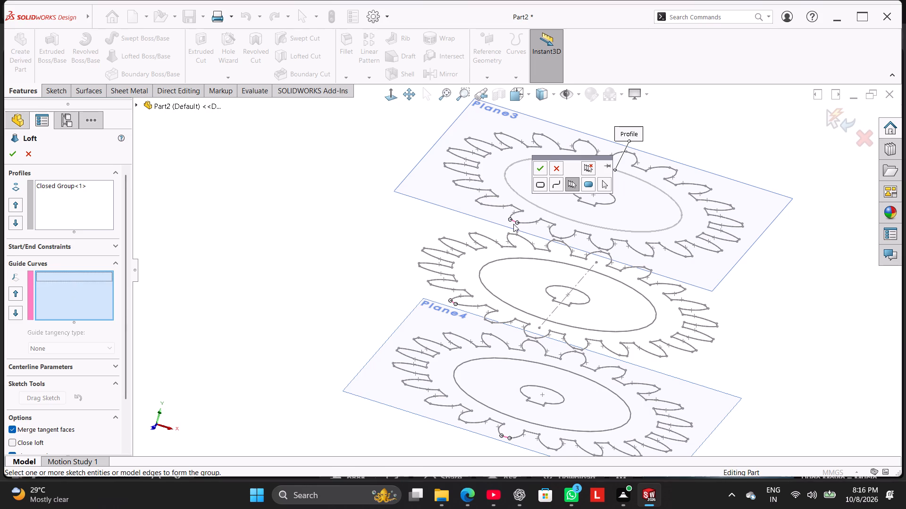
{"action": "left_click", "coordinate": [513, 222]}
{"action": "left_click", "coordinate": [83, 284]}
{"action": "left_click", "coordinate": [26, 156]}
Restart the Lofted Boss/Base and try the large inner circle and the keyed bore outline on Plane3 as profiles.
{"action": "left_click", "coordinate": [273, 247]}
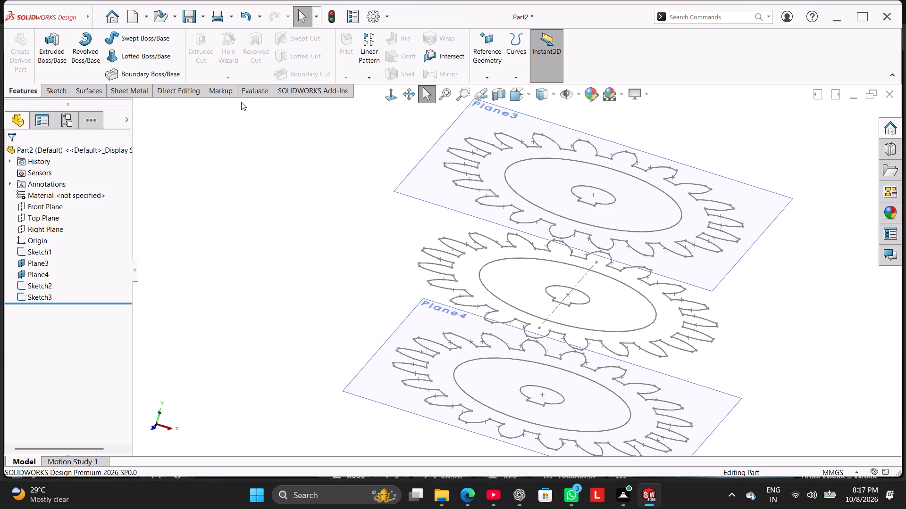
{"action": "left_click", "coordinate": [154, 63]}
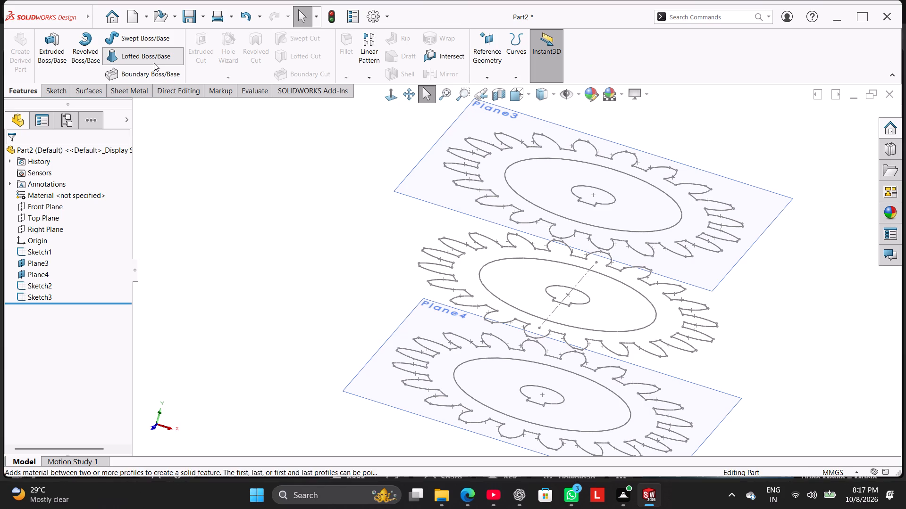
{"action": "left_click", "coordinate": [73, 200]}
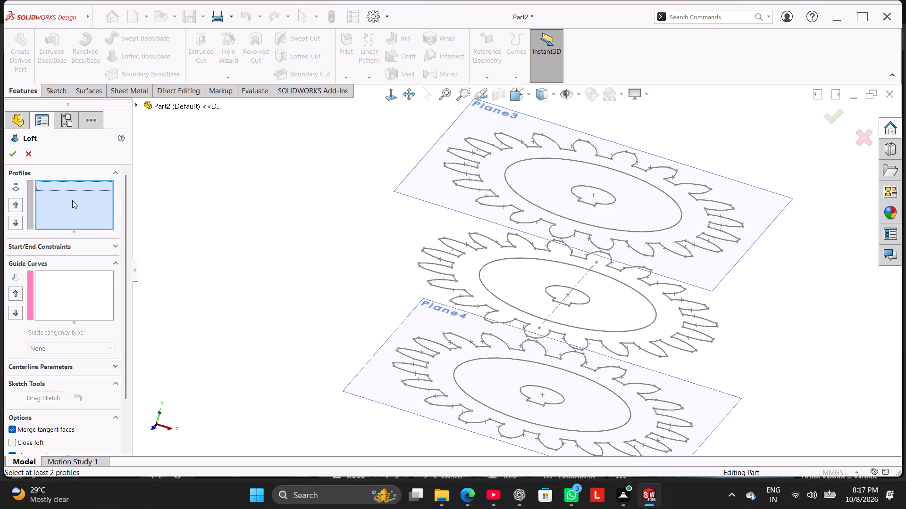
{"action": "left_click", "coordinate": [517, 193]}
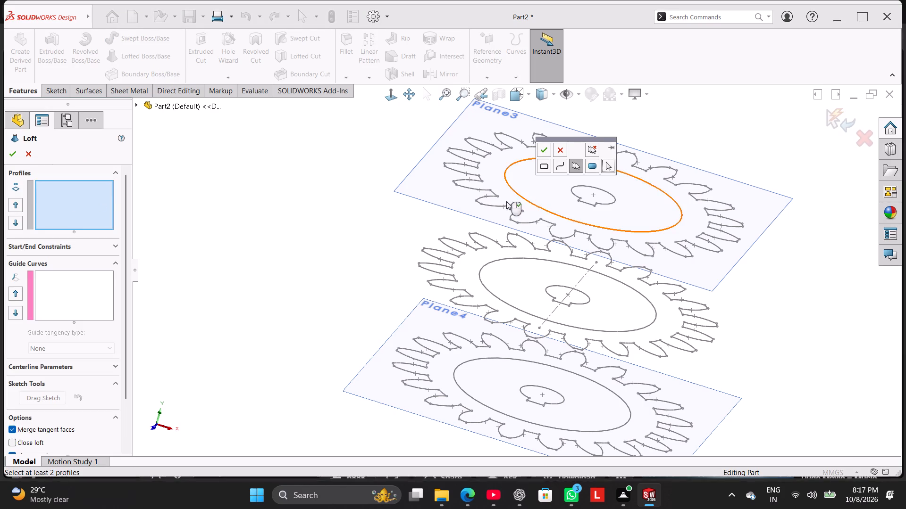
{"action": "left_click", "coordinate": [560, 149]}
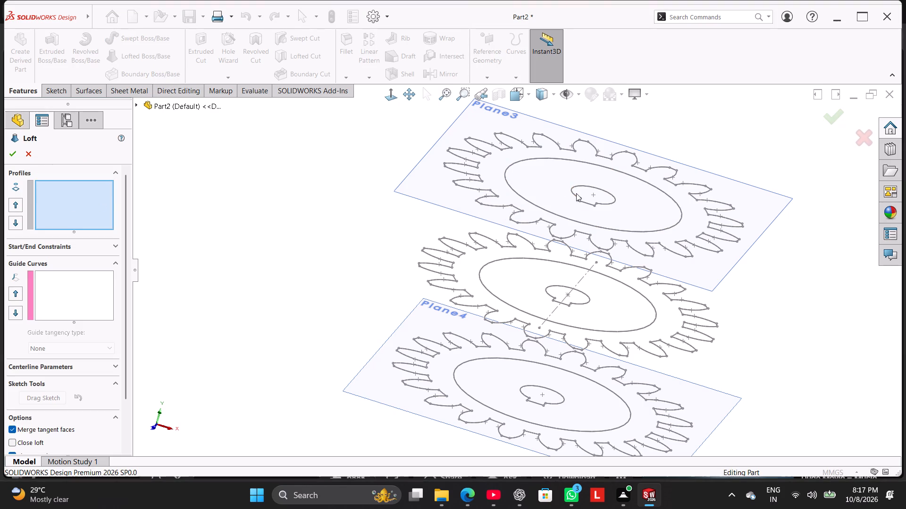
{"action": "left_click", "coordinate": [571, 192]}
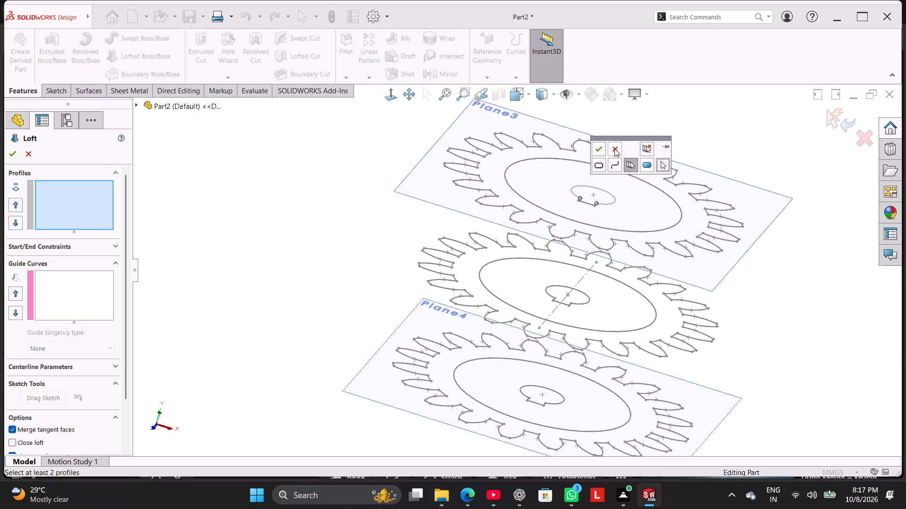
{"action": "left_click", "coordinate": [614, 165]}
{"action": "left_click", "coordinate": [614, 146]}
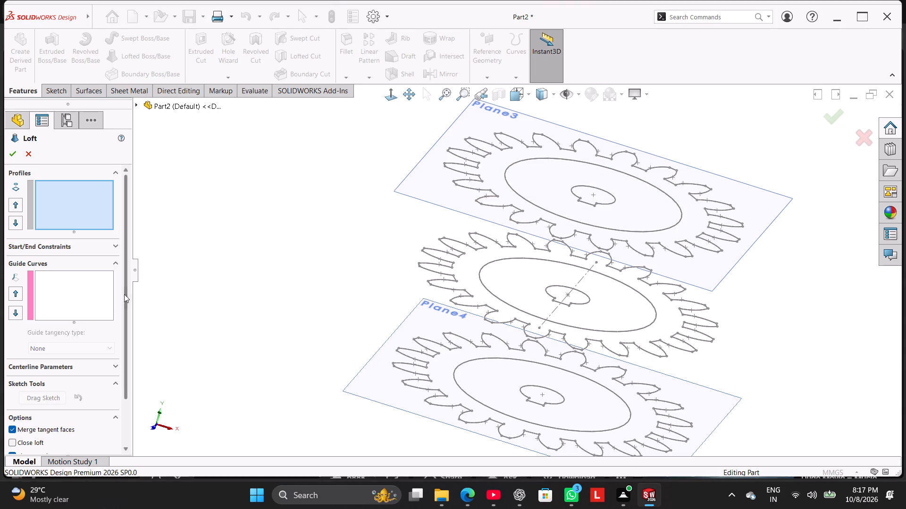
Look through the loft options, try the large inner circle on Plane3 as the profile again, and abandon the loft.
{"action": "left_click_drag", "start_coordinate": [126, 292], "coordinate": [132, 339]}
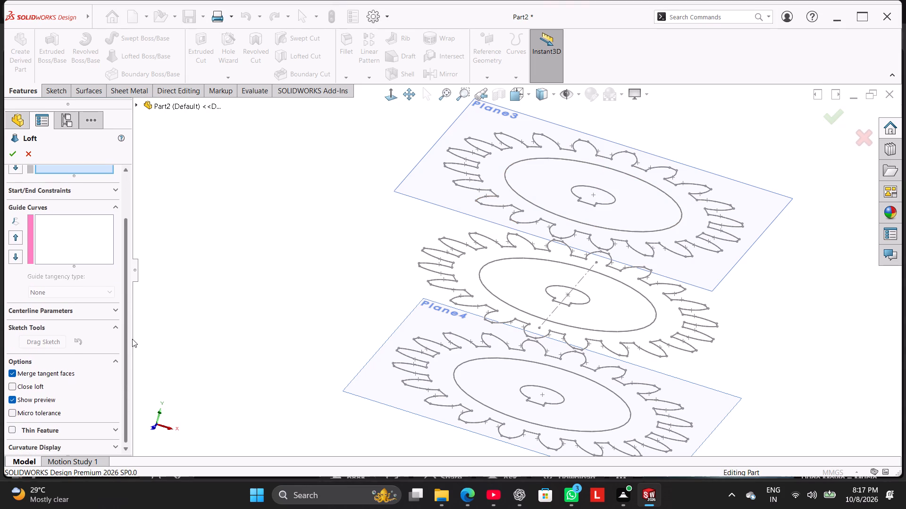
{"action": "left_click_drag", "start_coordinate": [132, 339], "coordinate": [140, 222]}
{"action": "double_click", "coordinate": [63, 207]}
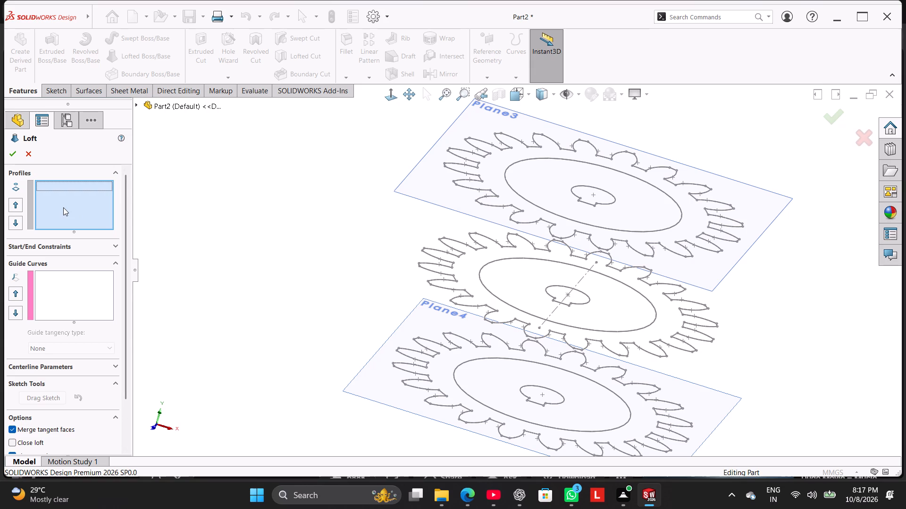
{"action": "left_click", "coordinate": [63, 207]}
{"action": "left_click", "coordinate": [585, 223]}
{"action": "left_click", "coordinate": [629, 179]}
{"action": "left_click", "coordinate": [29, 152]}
Restart the Lofted Boss/Base and set the large inner circle on Plane3 as the first profile.
{"action": "right_click_drag", "start_coordinate": [278, 246], "coordinate": [376, 180]}
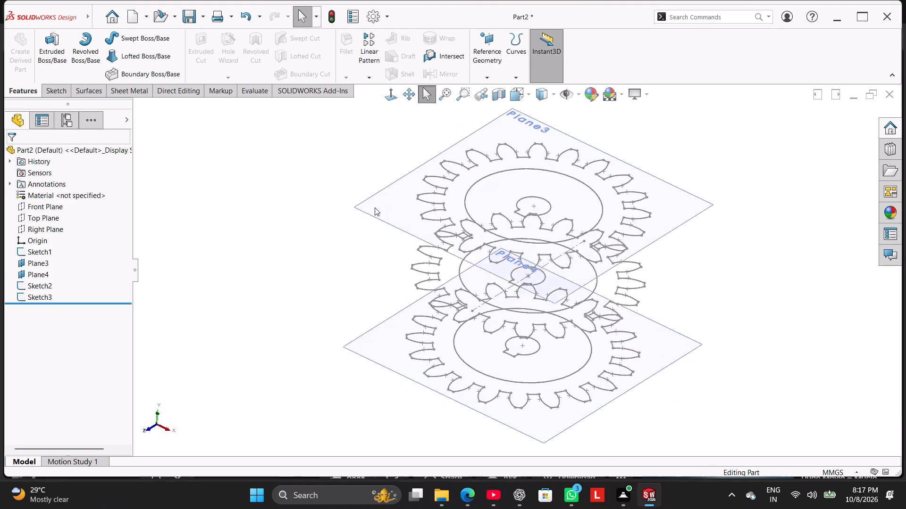
{"action": "middle_click_drag", "start_coordinate": [285, 247], "coordinate": [340, 257]}
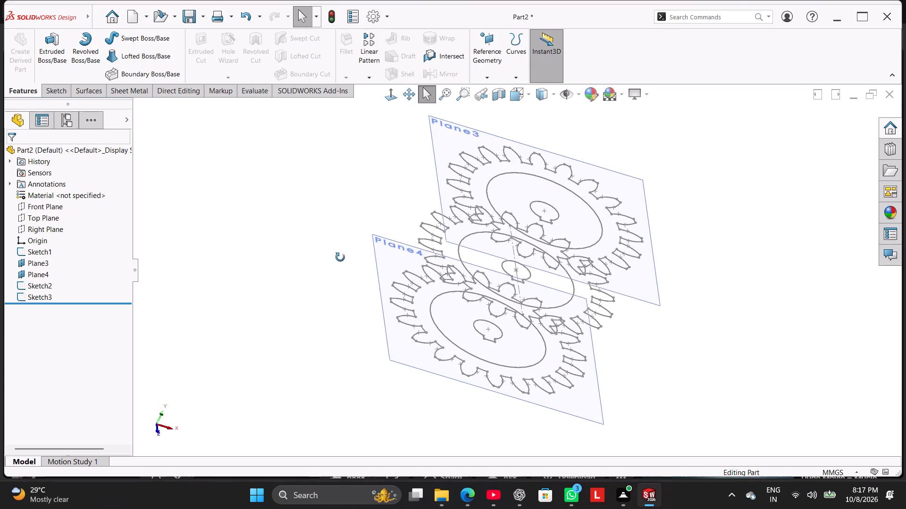
{"action": "middle_click_drag", "start_coordinate": [340, 257], "coordinate": [343, 261]}
{"action": "left_click", "coordinate": [149, 61]}
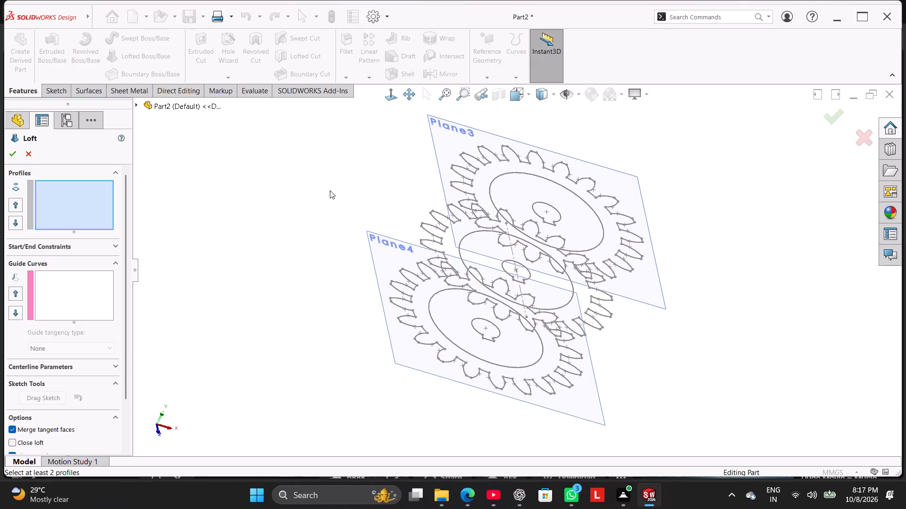
{"action": "left_click", "coordinate": [537, 213]}
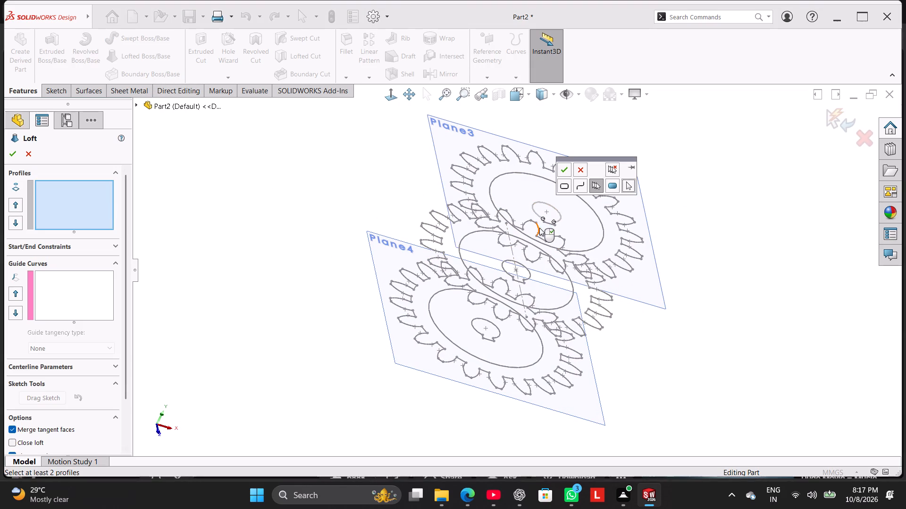
{"action": "left_click", "coordinate": [583, 169]}
{"action": "left_click", "coordinate": [91, 200]}
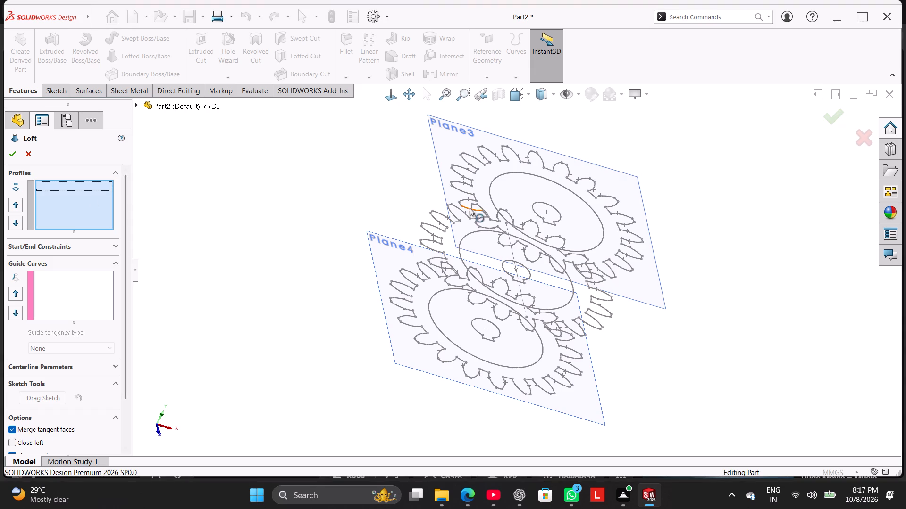
{"action": "left_click", "coordinate": [492, 199]}
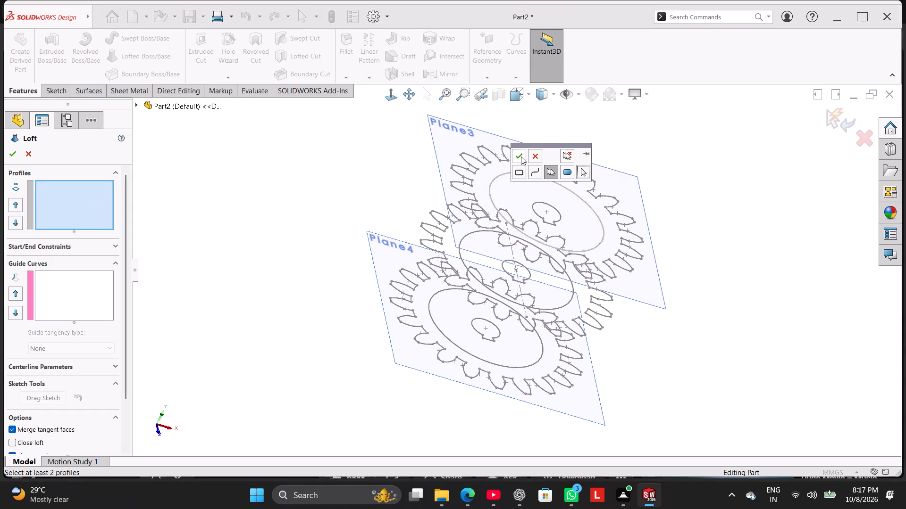
{"action": "left_click", "coordinate": [521, 156]}
Add a short tooth-tip segment of the Plane3 gear outline as an open-group guide curve for the loft.
{"action": "middle_click_drag", "start_coordinate": [277, 272], "coordinate": [271, 211]}
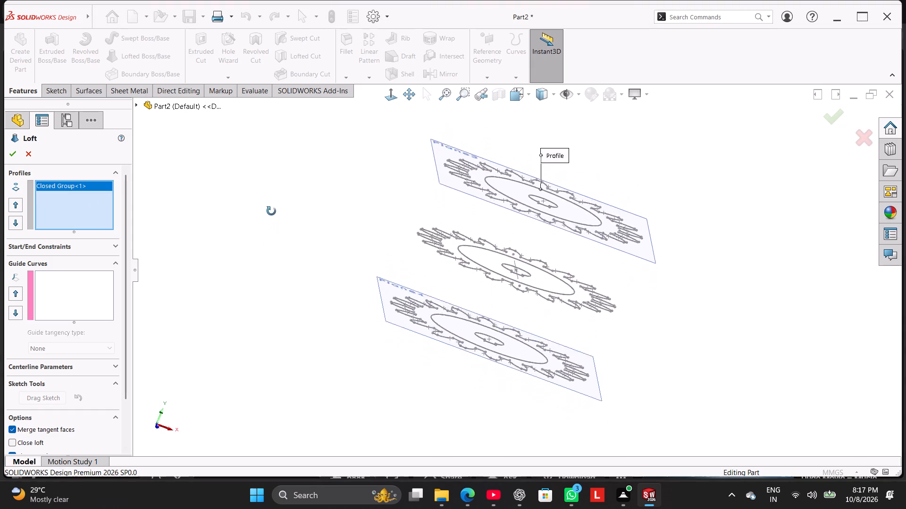
{"action": "middle_click_drag", "start_coordinate": [271, 211], "coordinate": [267, 197]}
{"action": "middle_click_drag", "start_coordinate": [300, 235], "coordinate": [301, 296]}
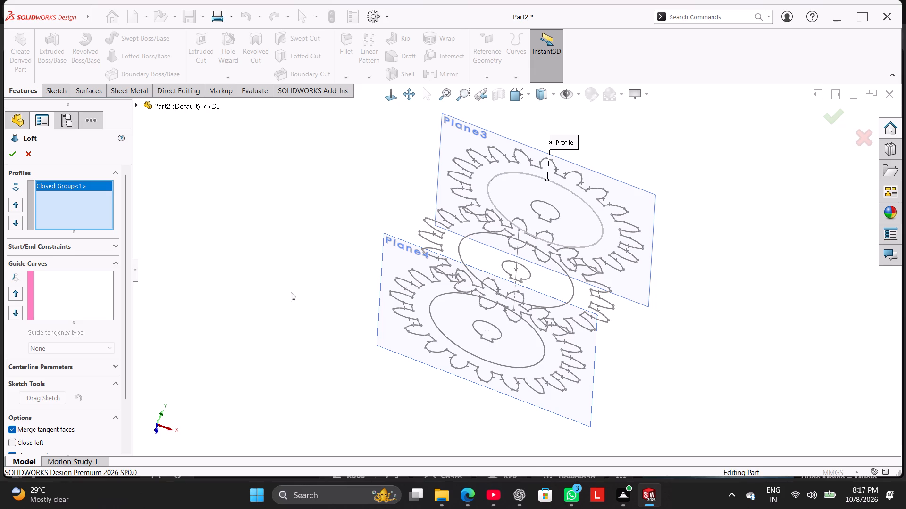
{"action": "left_click", "coordinate": [92, 282]}
{"action": "scroll", "coordinate": [521, 254], "scroll_direction": "down", "scroll_amount": 2}
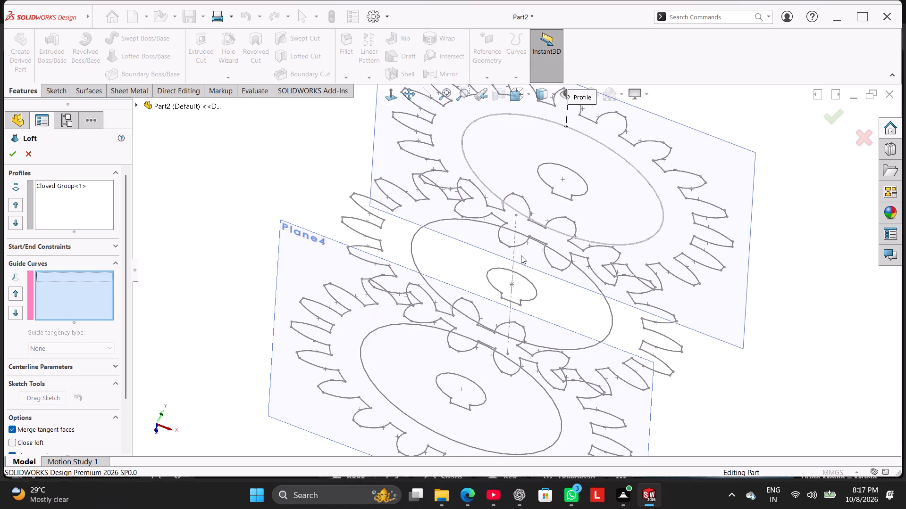
{"action": "scroll", "coordinate": [521, 255], "scroll_direction": "down", "scroll_amount": 1}
{"action": "scroll", "coordinate": [549, 265], "scroll_direction": "up", "scroll_amount": 2}
{"action": "middle_click_drag", "start_coordinate": [720, 401], "coordinate": [737, 359]}
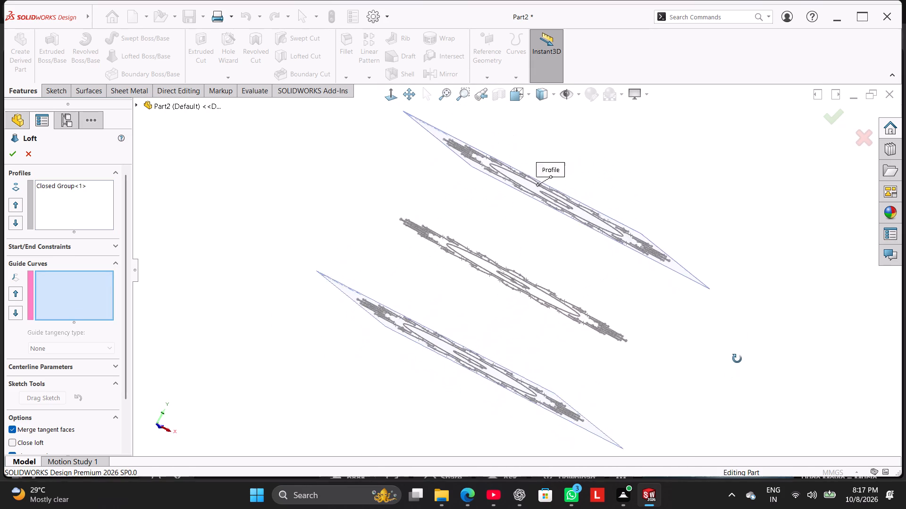
{"action": "middle_click_drag", "start_coordinate": [737, 359], "coordinate": [705, 361]}
{"action": "scroll", "coordinate": [635, 345], "scroll_direction": "down", "scroll_amount": 1}
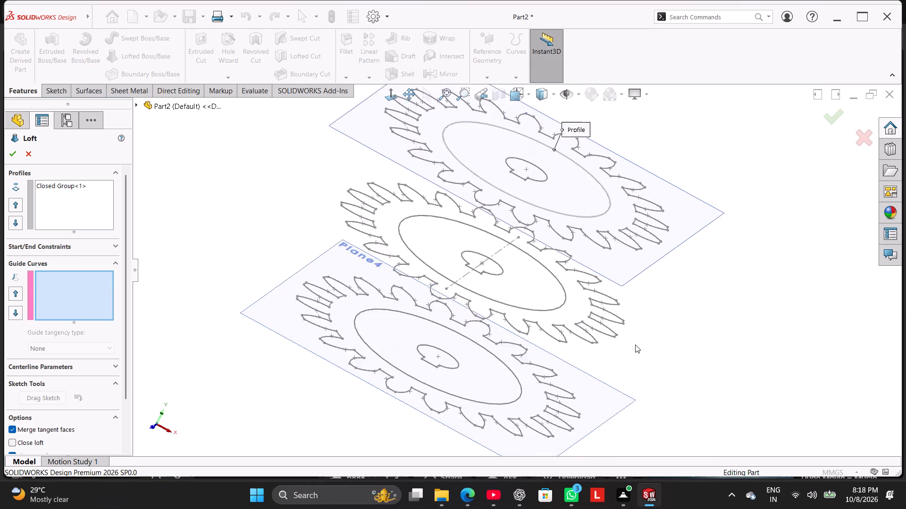
{"action": "scroll", "coordinate": [635, 345], "scroll_direction": "down", "scroll_amount": 1}
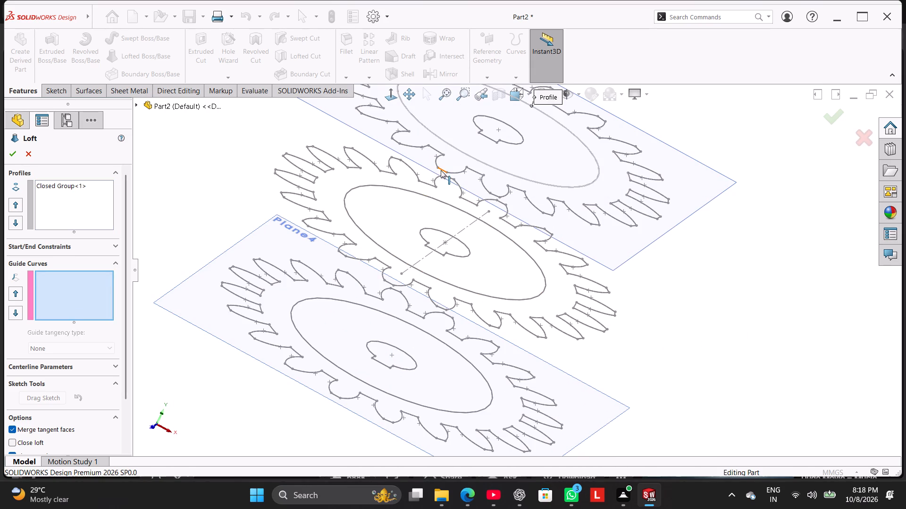
{"action": "left_click", "coordinate": [441, 170]}
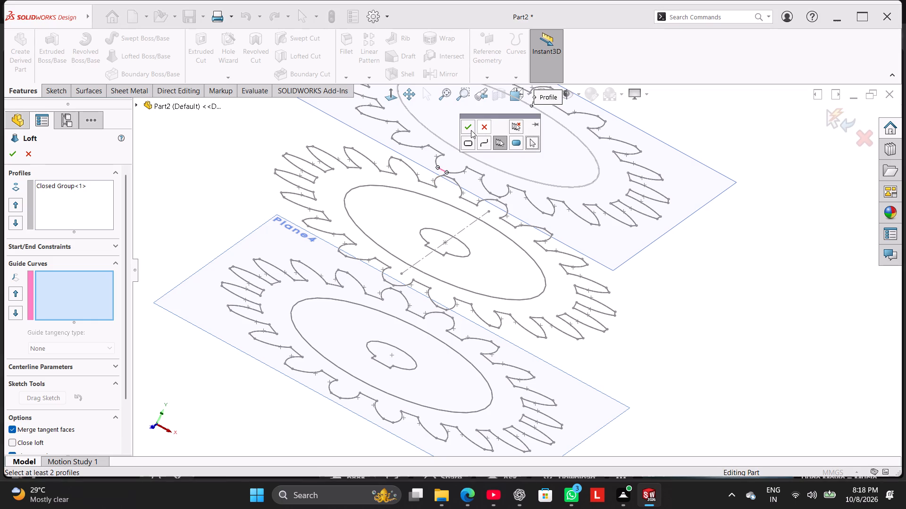
{"action": "left_click", "coordinate": [468, 127]}
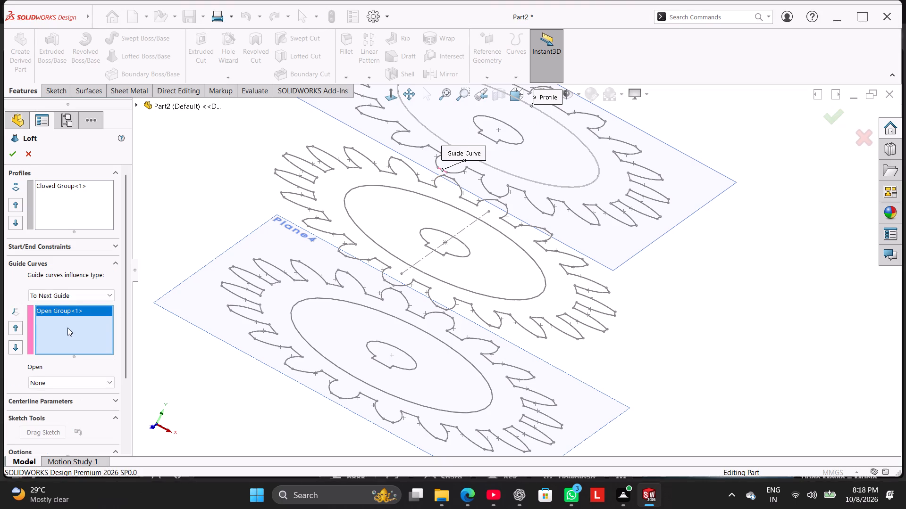
Add the large inner circle of the Top Plane gear sketch as the second loft profile.
{"action": "triple_click", "coordinate": [64, 328]}
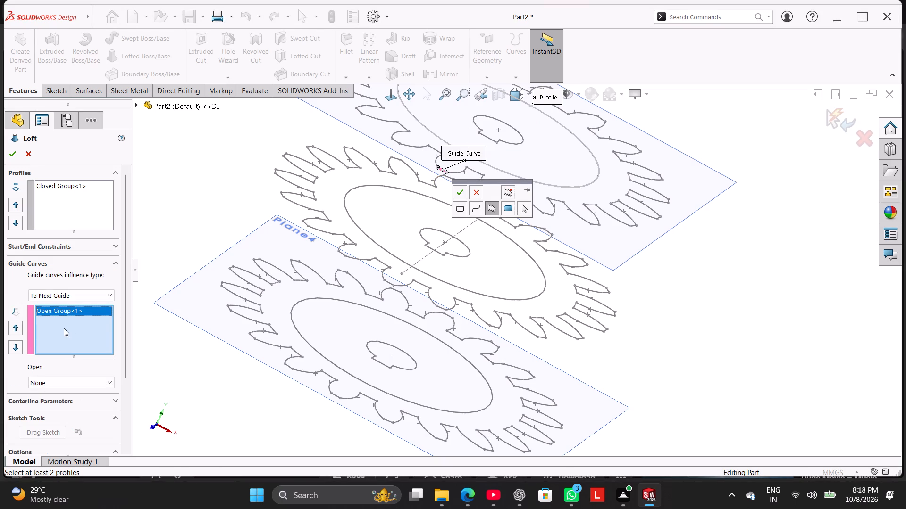
{"action": "left_click", "coordinate": [73, 217]}
{"action": "left_click", "coordinate": [73, 217]}
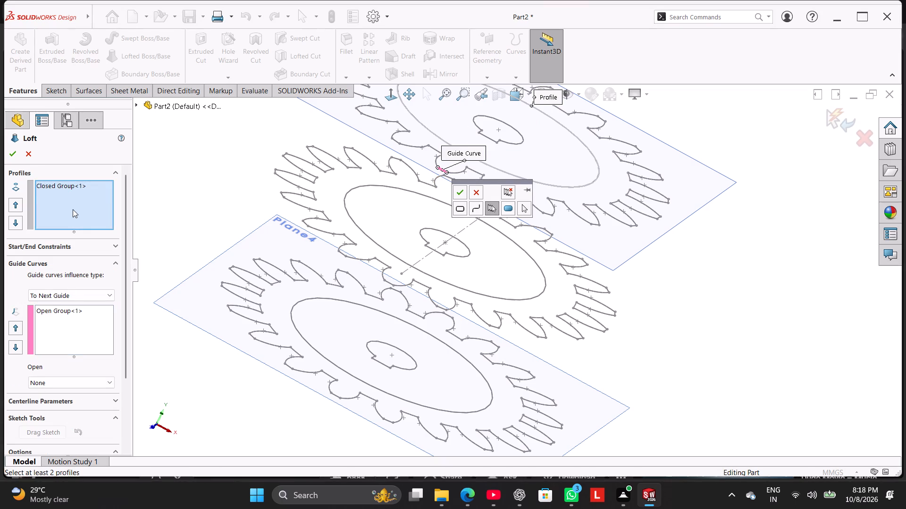
{"action": "triple_click", "coordinate": [73, 209]}
{"action": "double_click", "coordinate": [96, 193]}
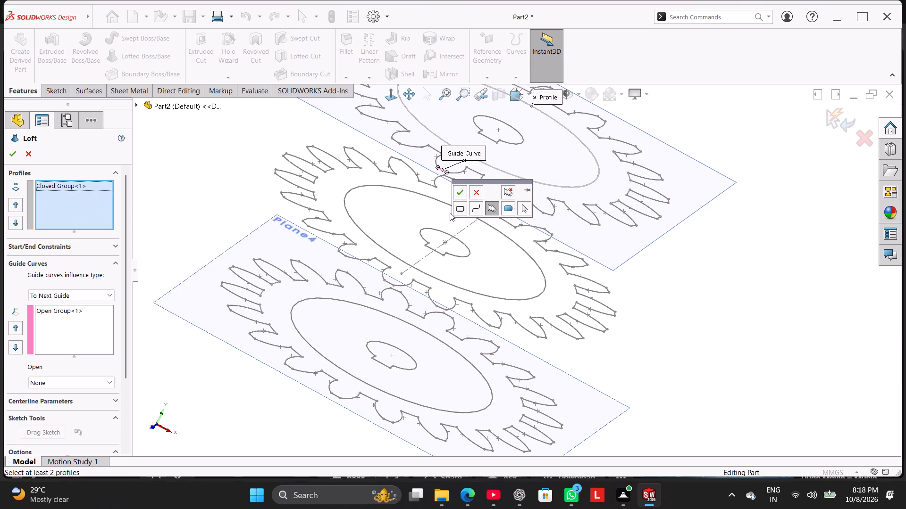
{"action": "left_click", "coordinate": [463, 195]}
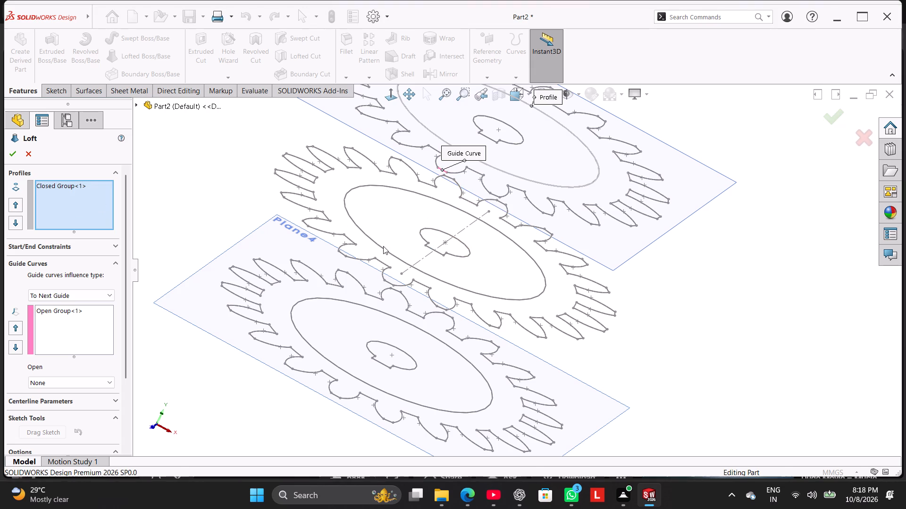
{"action": "left_click", "coordinate": [379, 245]}
{"action": "left_click", "coordinate": [291, 203]}
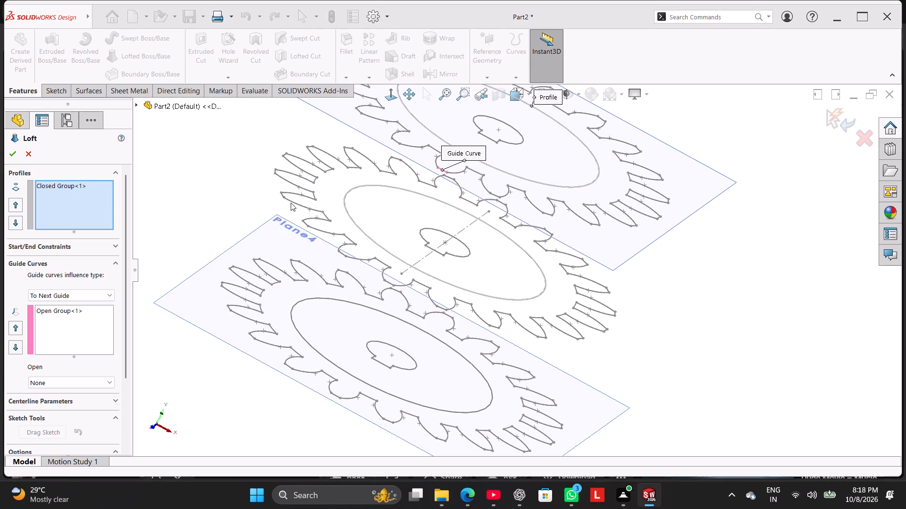
Add a short tooth-tip segment of the Top Plane gear as the second guide curve, removing the mistakenly picked whole Sketch1.
{"action": "double_click", "coordinate": [94, 334]}
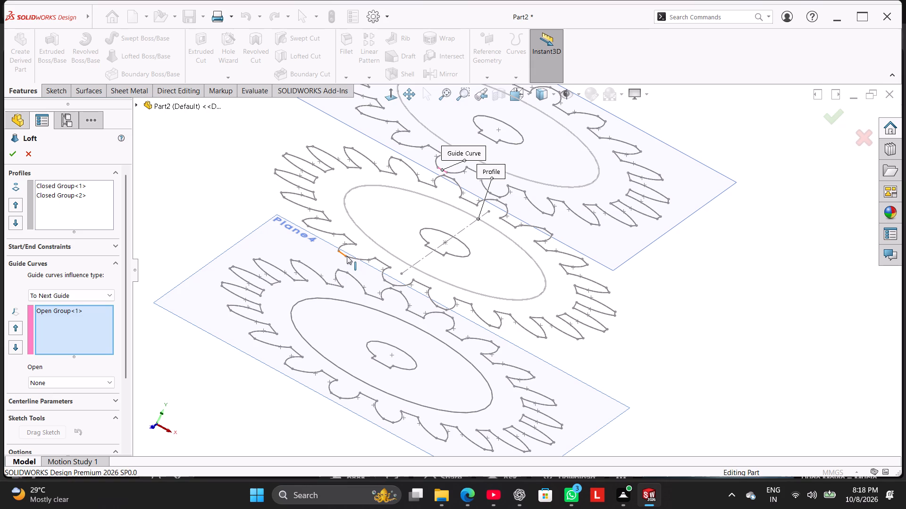
{"action": "left_click", "coordinate": [342, 255]}
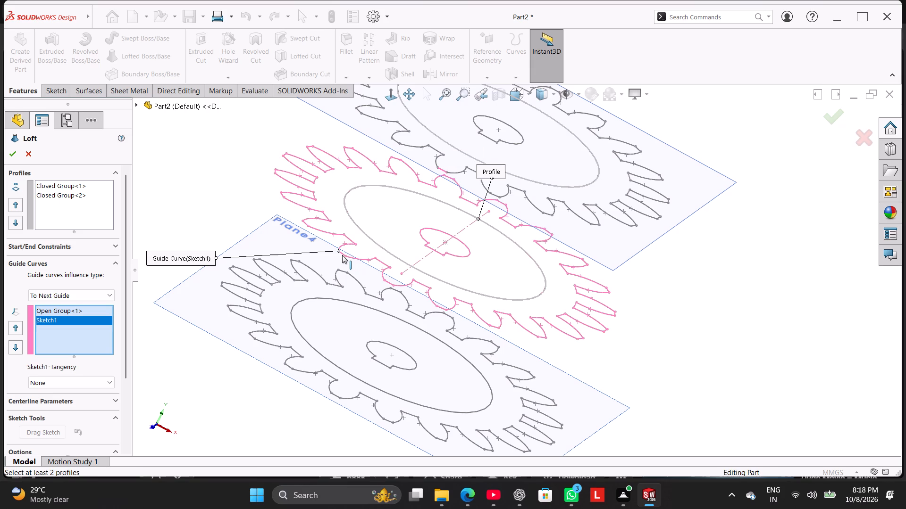
{"action": "right_click", "coordinate": [79, 323]}
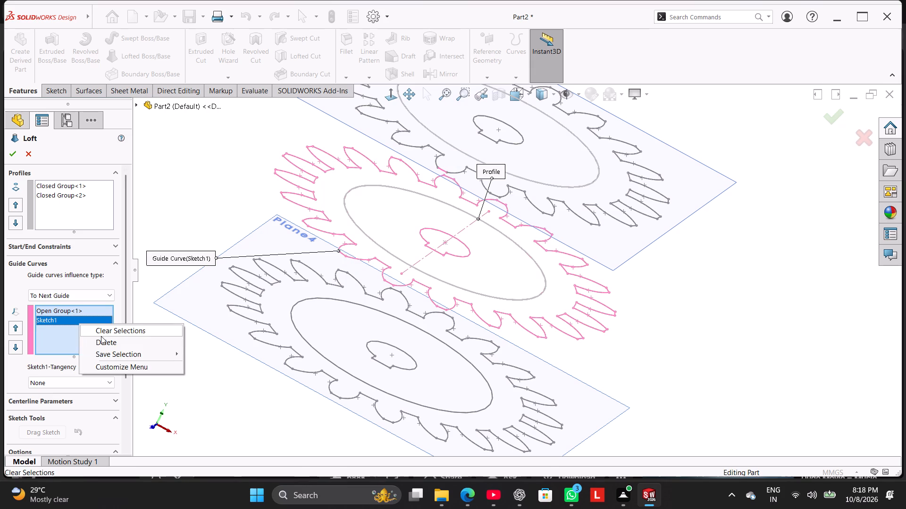
{"action": "left_click", "coordinate": [103, 340]}
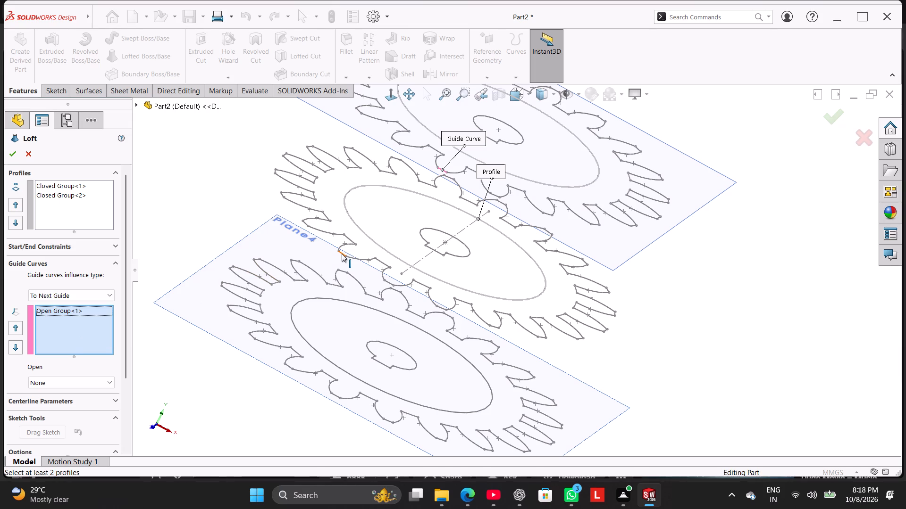
{"action": "left_click", "coordinate": [342, 254]}
{"action": "left_click", "coordinate": [252, 213]}
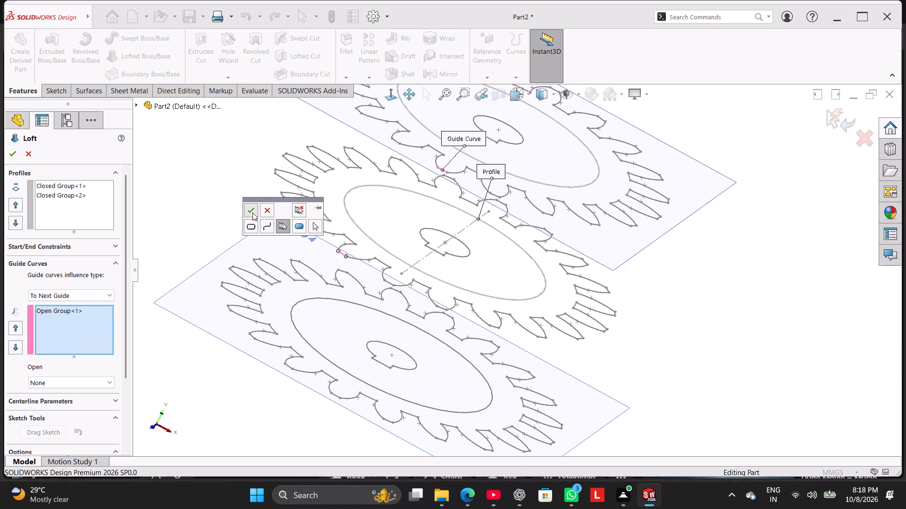
Add the large inner circle on Plane4 as the third loft profile.
{"action": "left_click", "coordinate": [83, 210]}
{"action": "left_click", "coordinate": [83, 210]}
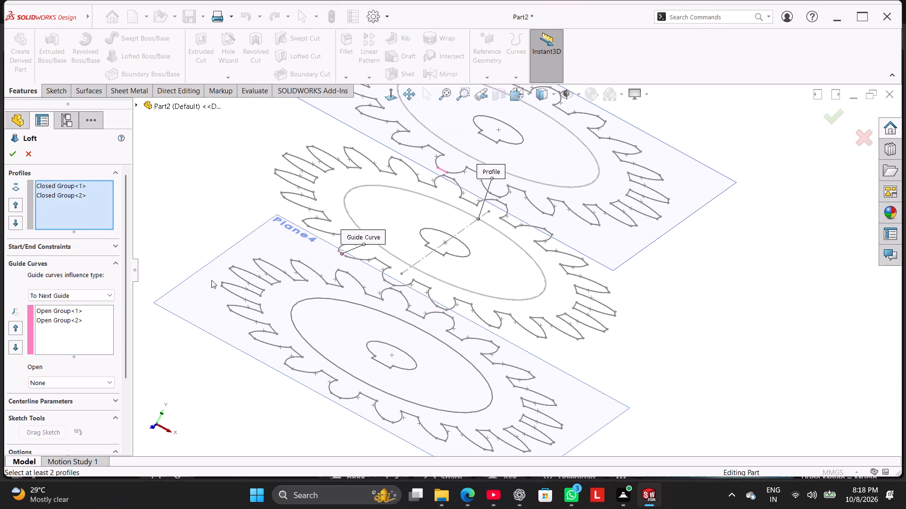
{"action": "left_click", "coordinate": [319, 353]}
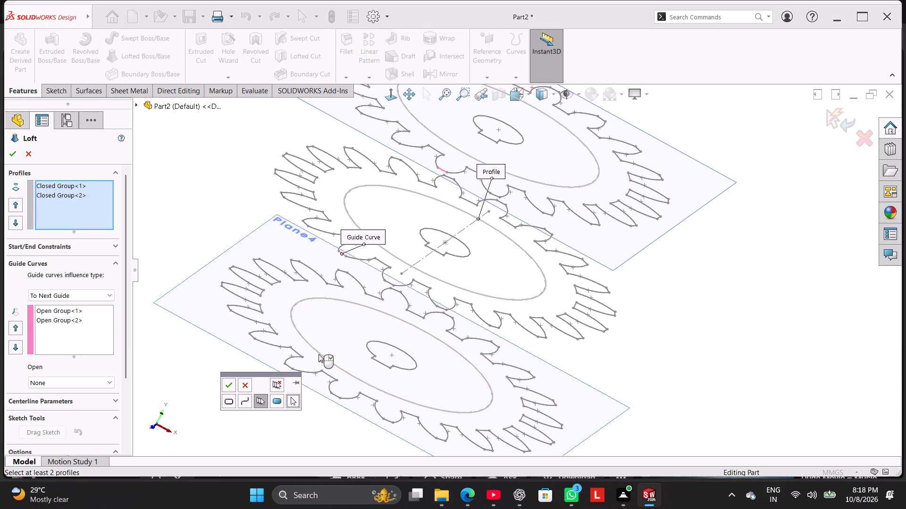
{"action": "left_click", "coordinate": [231, 380]}
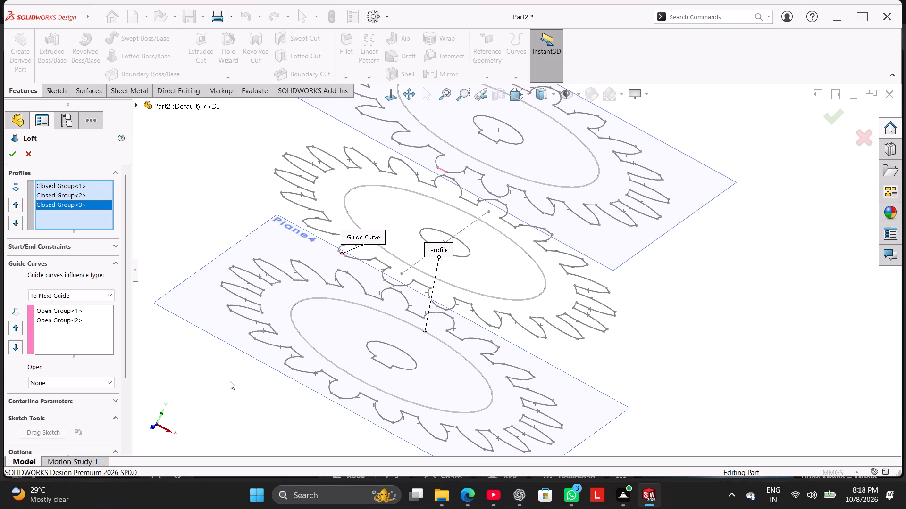
Add a short tooth-tip segment of the Plane4 gear as the third guide curve, removing the mistakenly picked whole Sketch3.
{"action": "left_click", "coordinate": [87, 346]}
{"action": "left_click", "coordinate": [87, 346]}
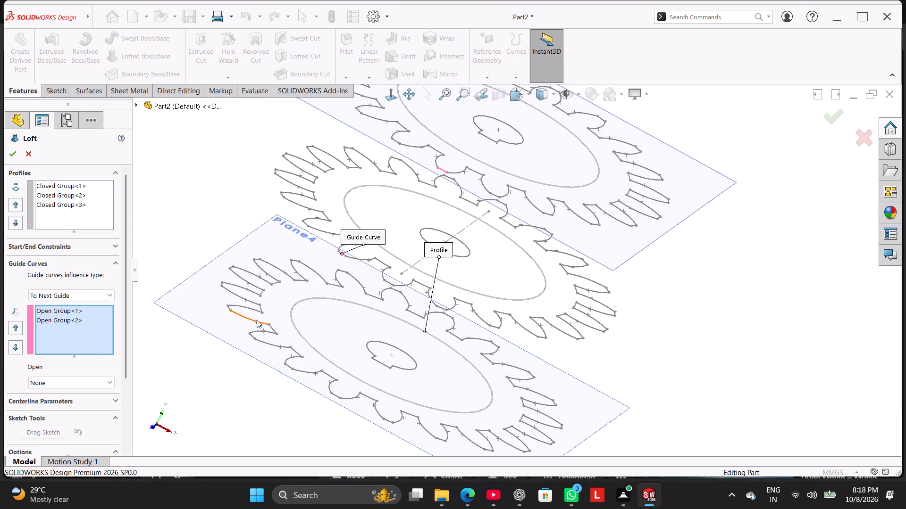
{"action": "left_click", "coordinate": [332, 395]}
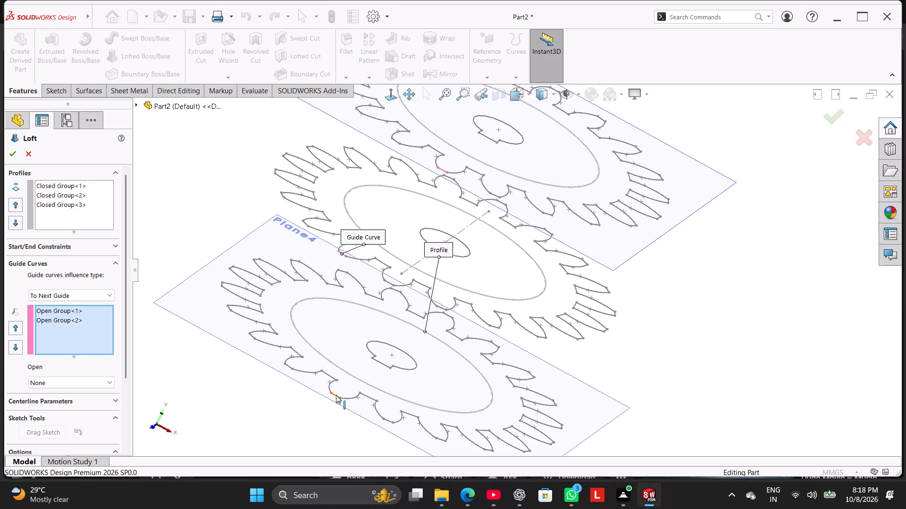
{"action": "left_click", "coordinate": [336, 395]}
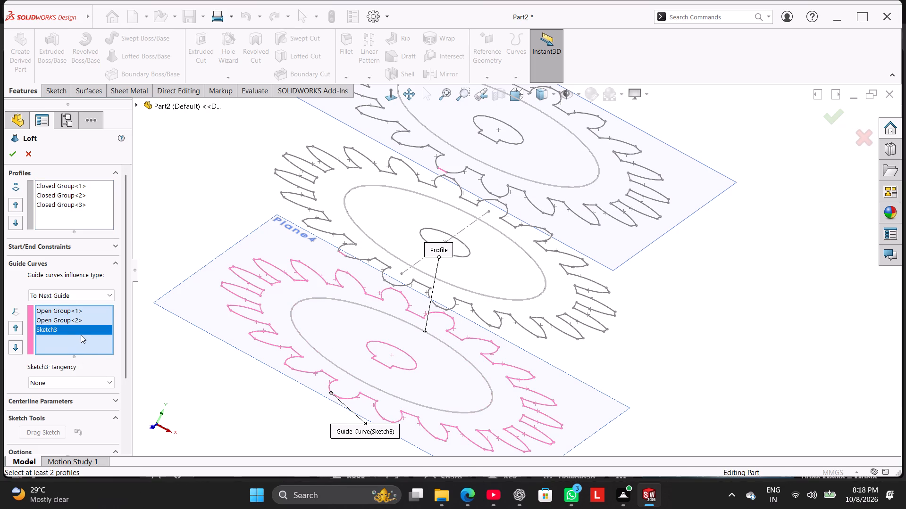
{"action": "right_click", "coordinate": [81, 333]}
{"action": "left_click", "coordinate": [108, 349]}
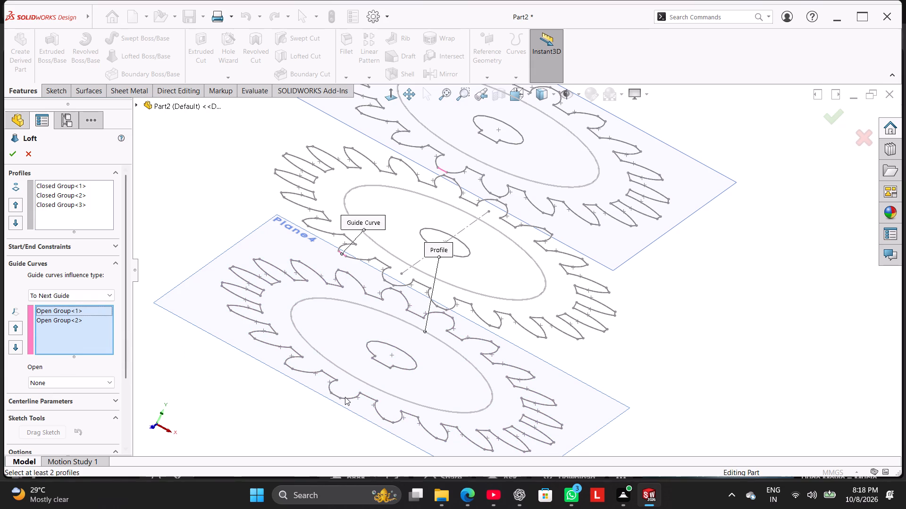
{"action": "left_click", "coordinate": [337, 395]}
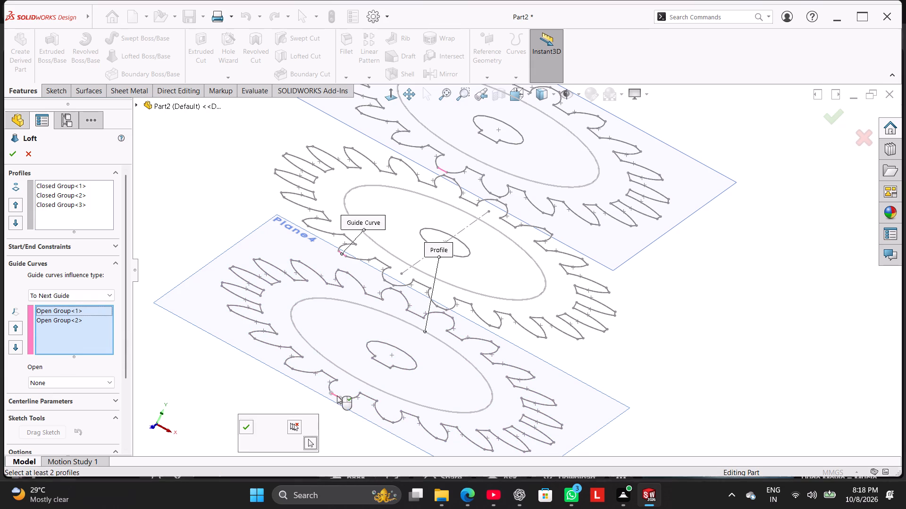
{"action": "left_click", "coordinate": [248, 425]}
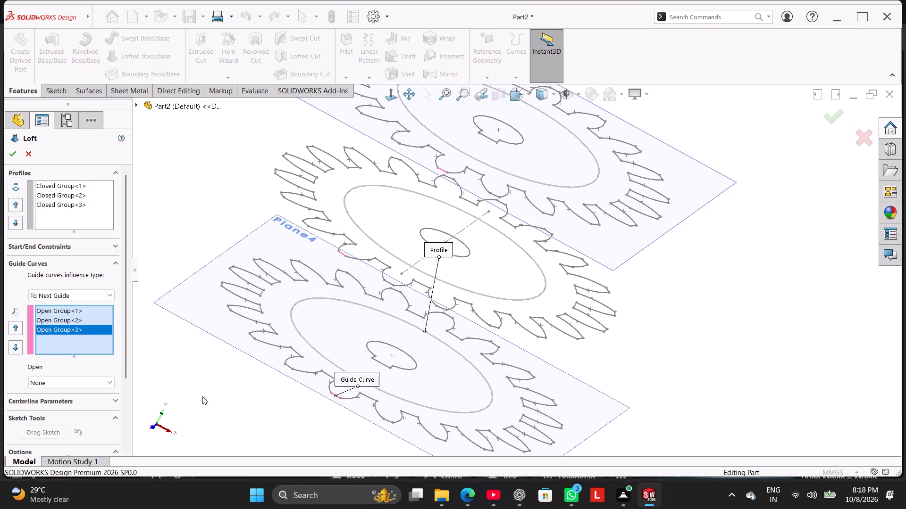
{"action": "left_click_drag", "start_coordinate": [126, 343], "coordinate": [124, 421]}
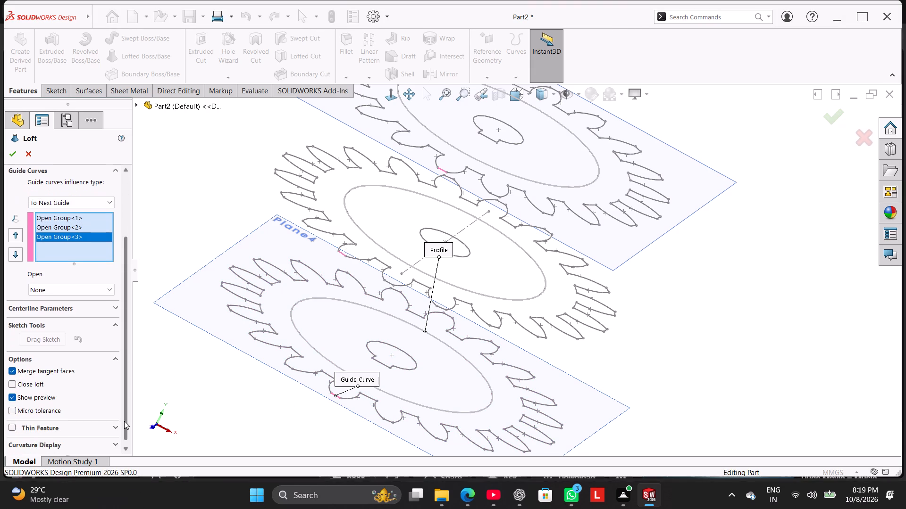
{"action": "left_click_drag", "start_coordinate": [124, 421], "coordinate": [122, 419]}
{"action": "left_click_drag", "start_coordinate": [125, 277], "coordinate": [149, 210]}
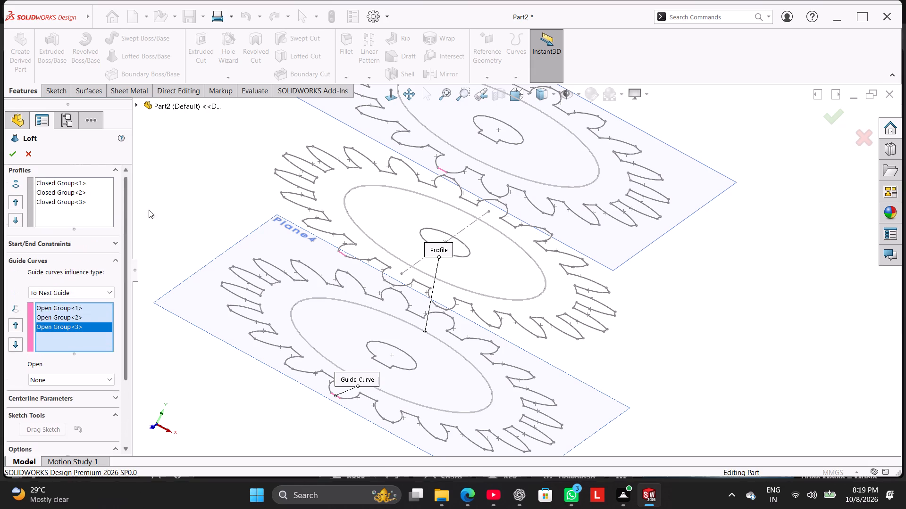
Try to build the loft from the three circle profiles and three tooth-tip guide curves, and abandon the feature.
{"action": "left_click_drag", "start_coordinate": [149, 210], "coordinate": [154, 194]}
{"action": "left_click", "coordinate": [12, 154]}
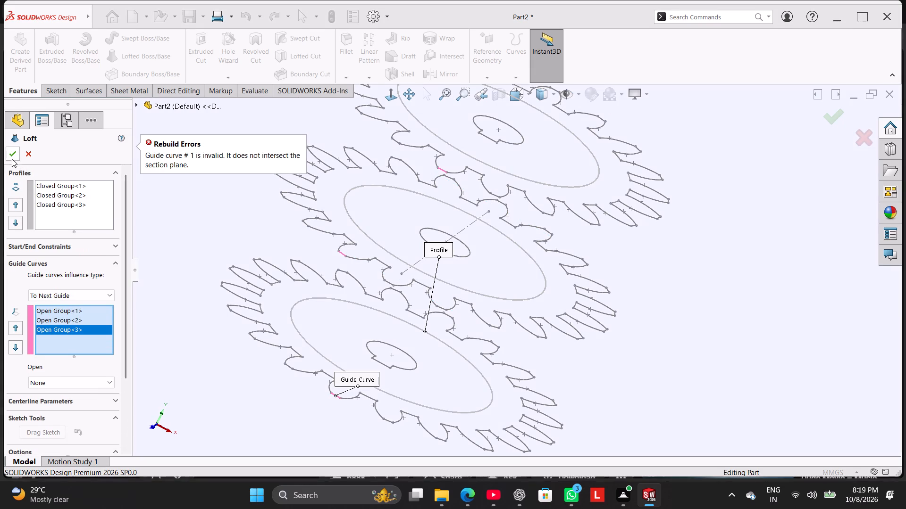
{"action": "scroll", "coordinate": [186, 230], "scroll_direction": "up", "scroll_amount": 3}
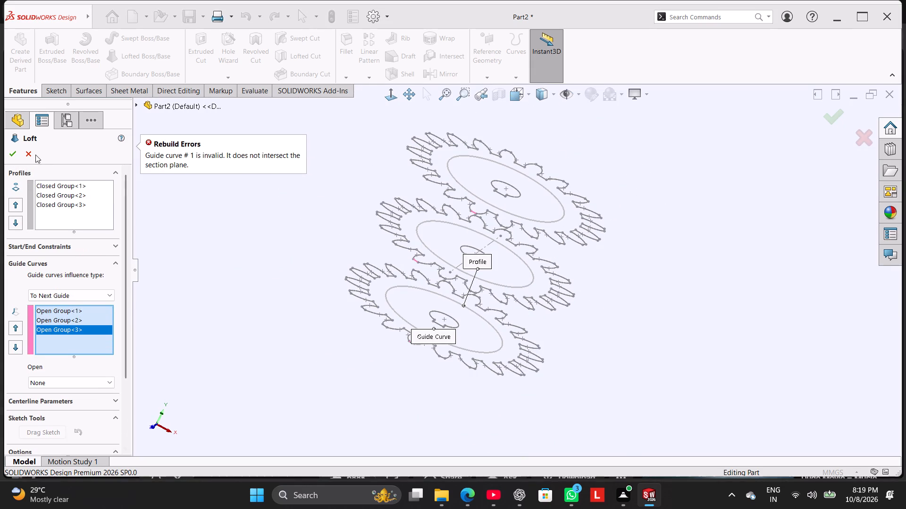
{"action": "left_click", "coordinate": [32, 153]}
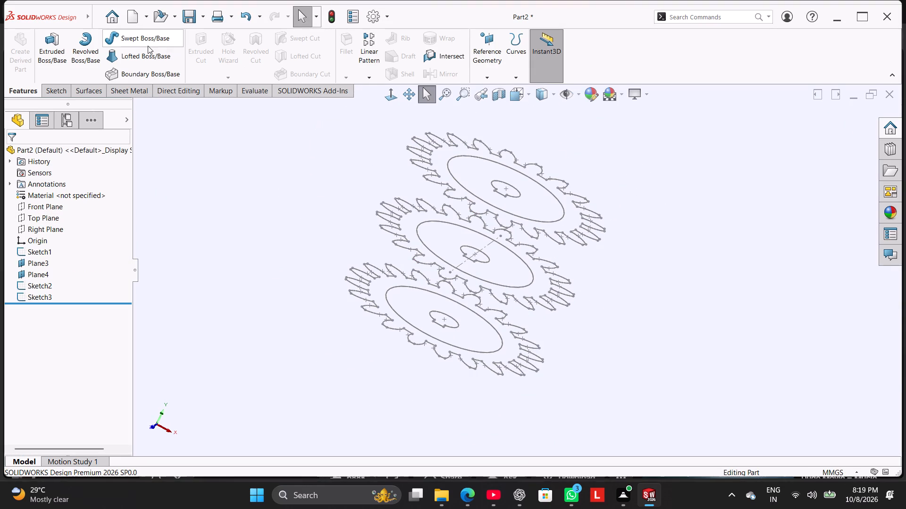
Hide the reference planes Plane3 and Plane4 so only the three gear sketches remain displayed.
{"action": "scroll", "coordinate": [296, 188], "scroll_direction": "up", "scroll_amount": 5}
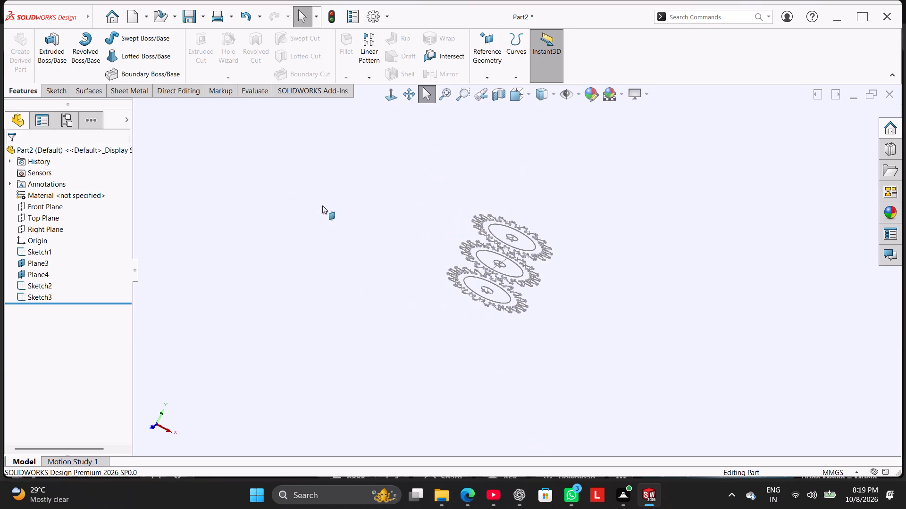
{"action": "left_click", "coordinate": [322, 205]}
{"action": "right_click_drag", "start_coordinate": [293, 214], "coordinate": [409, 126]}
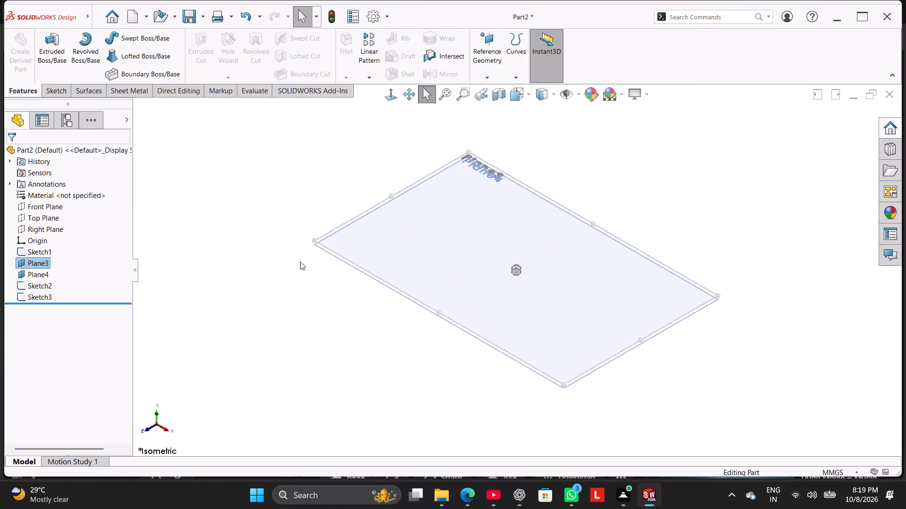
{"action": "scroll", "coordinate": [300, 262], "scroll_direction": "up", "scroll_amount": 1}
{"action": "middle_click_drag", "start_coordinate": [302, 259], "coordinate": [339, 204]}
{"action": "scroll", "coordinate": [339, 204], "scroll_direction": "down", "scroll_amount": 2}
{"action": "scroll", "coordinate": [365, 256], "scroll_direction": "down", "scroll_amount": 3}
{"action": "scroll", "coordinate": [713, 299], "scroll_direction": "down", "scroll_amount": 2}
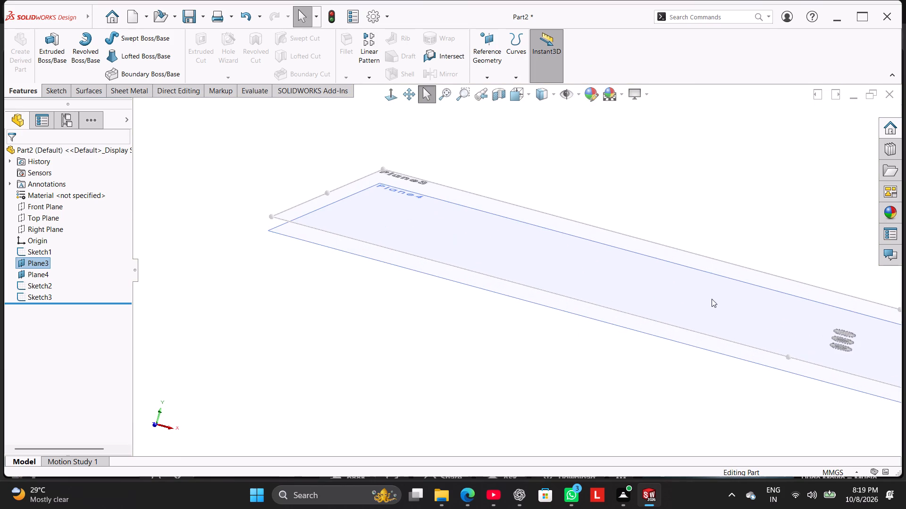
{"action": "right_click", "coordinate": [38, 263]}
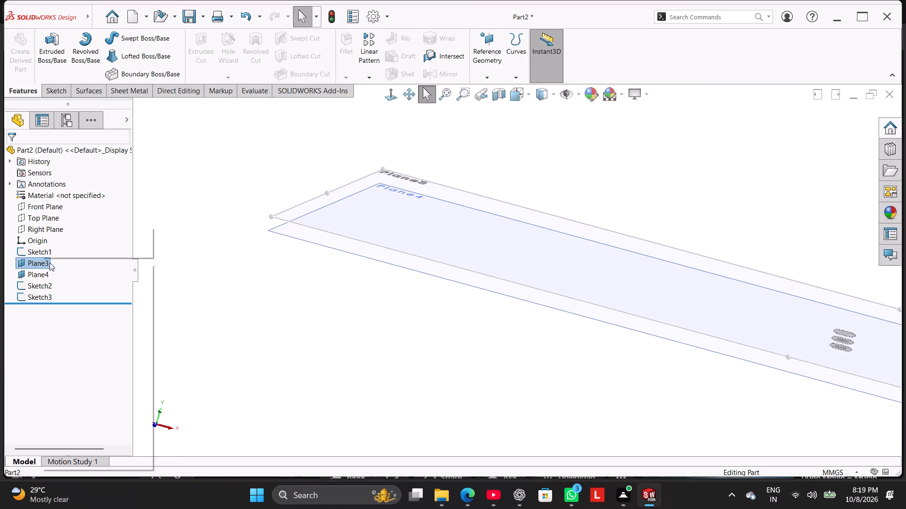
{"action": "left_click", "coordinate": [61, 251]}
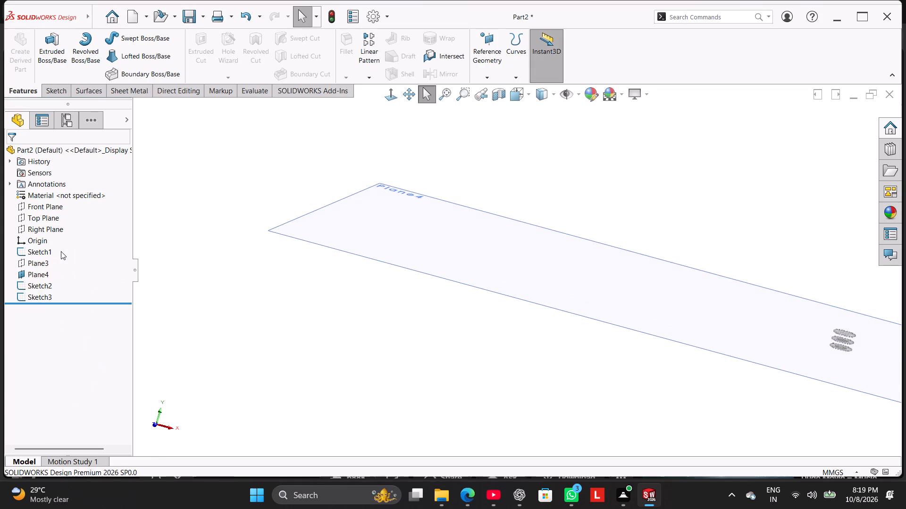
{"action": "right_click", "coordinate": [39, 275]}
{"action": "left_click", "coordinate": [62, 260]}
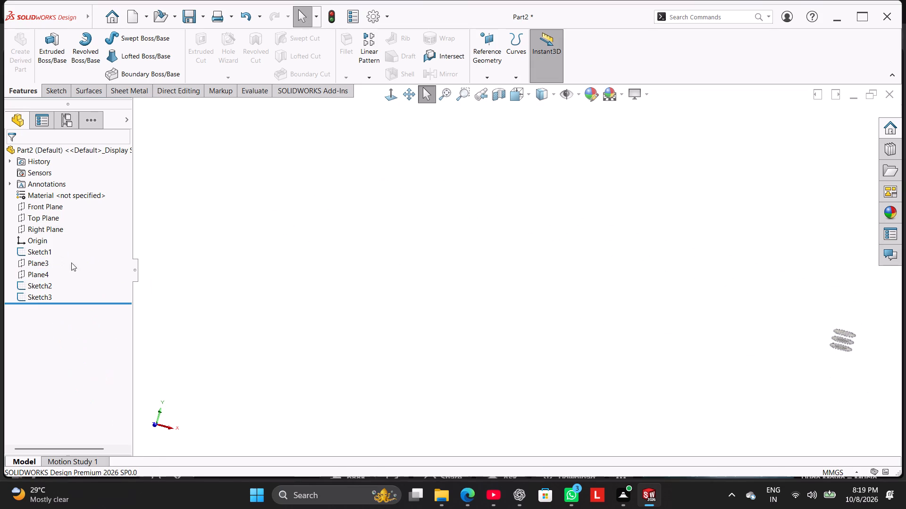
Start a new Lofted Boss/Base with the large inner circle of the Plane3 gear as the first profile.
{"action": "scroll", "coordinate": [788, 332], "scroll_direction": "down", "scroll_amount": 2}
{"action": "scroll", "coordinate": [554, 321], "scroll_direction": "up", "scroll_amount": 1}
{"action": "right_click_drag", "start_coordinate": [298, 315], "coordinate": [507, 205]}
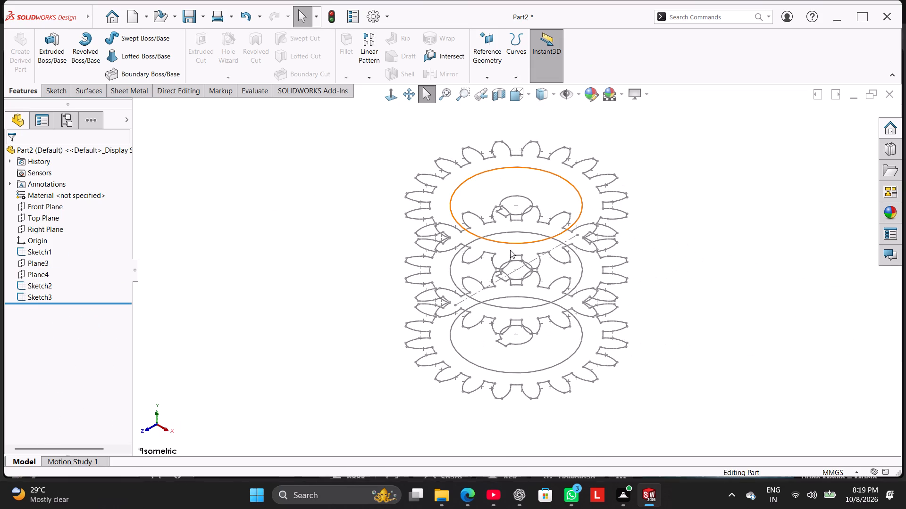
{"action": "middle_click_drag", "start_coordinate": [285, 274], "coordinate": [308, 242]}
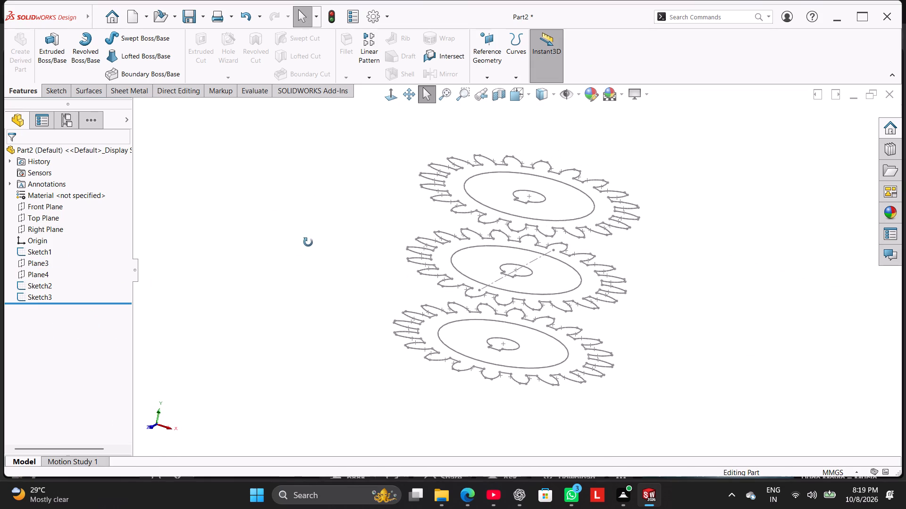
{"action": "middle_click_drag", "start_coordinate": [308, 242], "coordinate": [312, 246]}
{"action": "scroll", "coordinate": [521, 266], "scroll_direction": "down", "scroll_amount": 2}
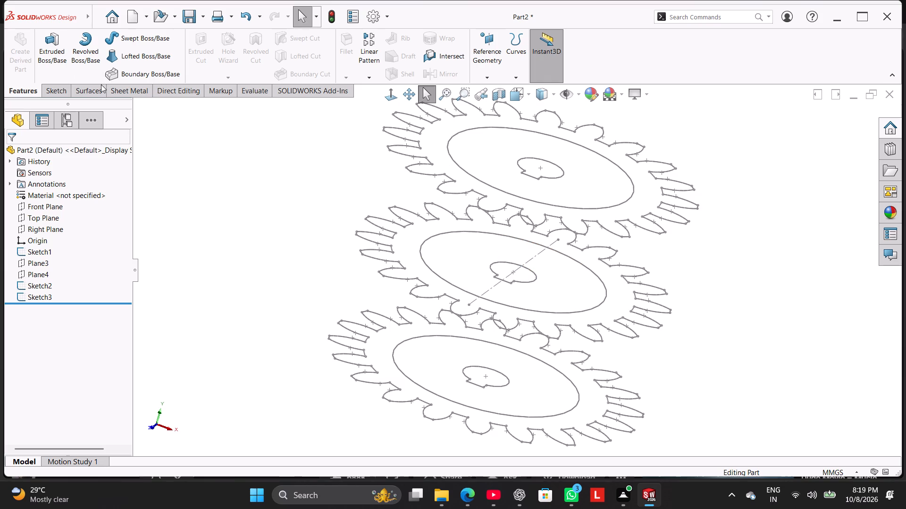
{"action": "left_click", "coordinate": [133, 53]}
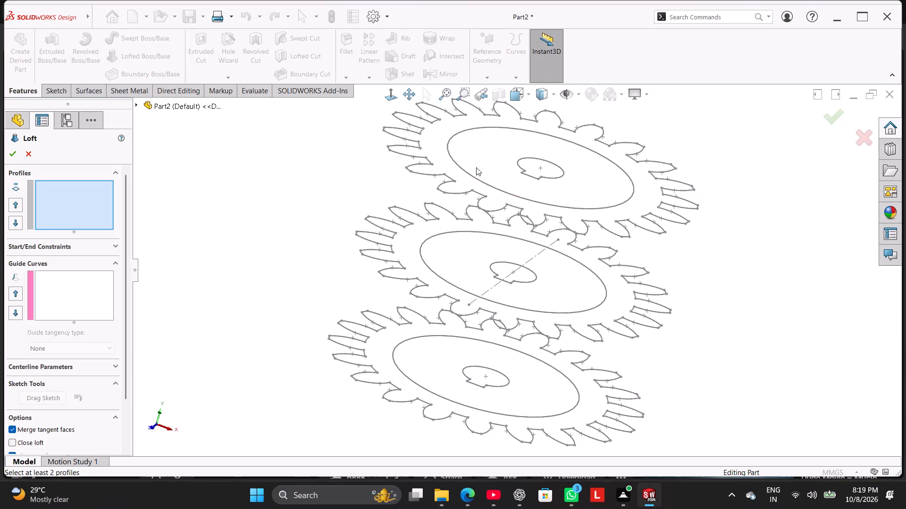
{"action": "left_click", "coordinate": [466, 172]}
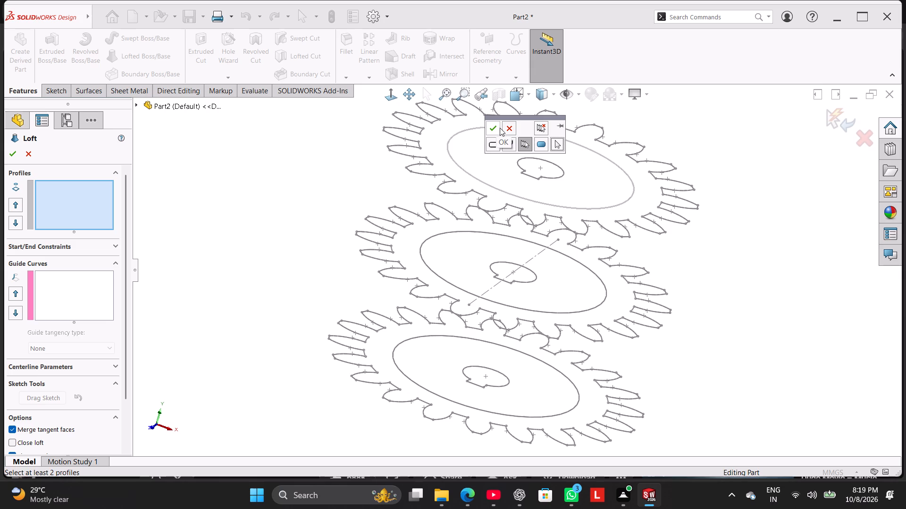
{"action": "left_click", "coordinate": [492, 128]}
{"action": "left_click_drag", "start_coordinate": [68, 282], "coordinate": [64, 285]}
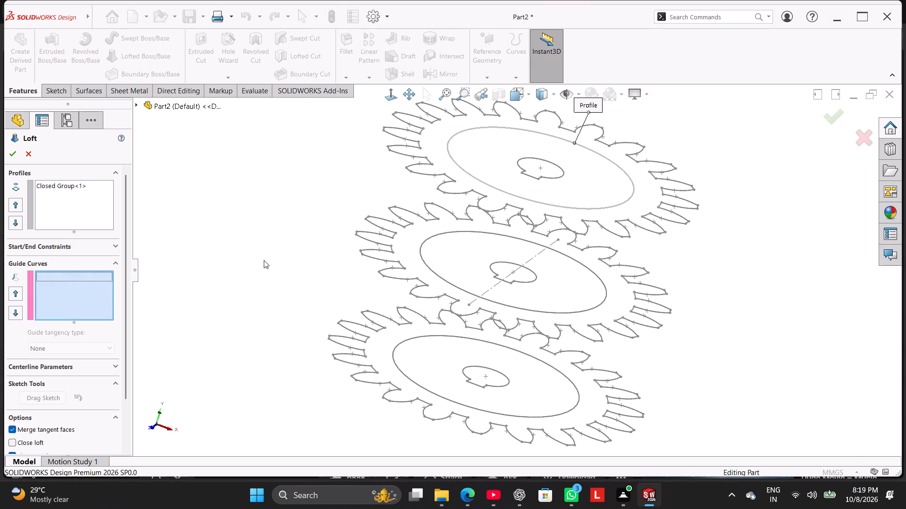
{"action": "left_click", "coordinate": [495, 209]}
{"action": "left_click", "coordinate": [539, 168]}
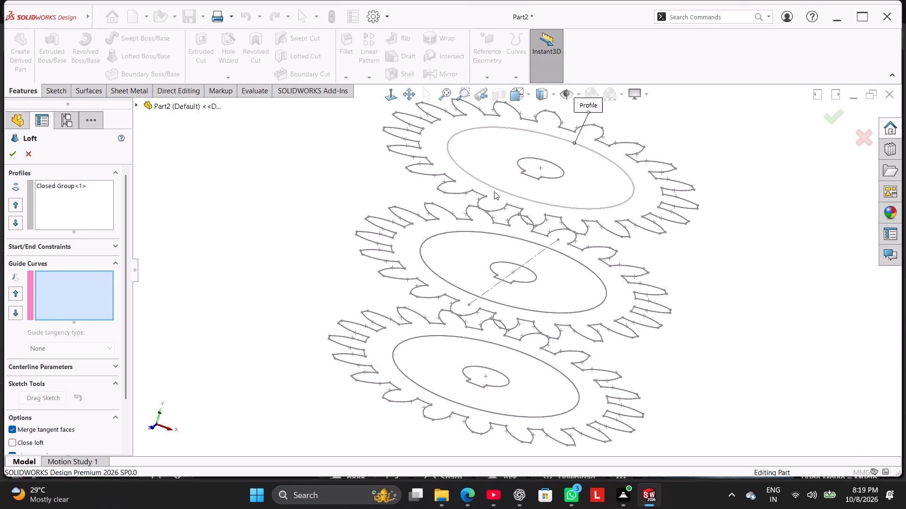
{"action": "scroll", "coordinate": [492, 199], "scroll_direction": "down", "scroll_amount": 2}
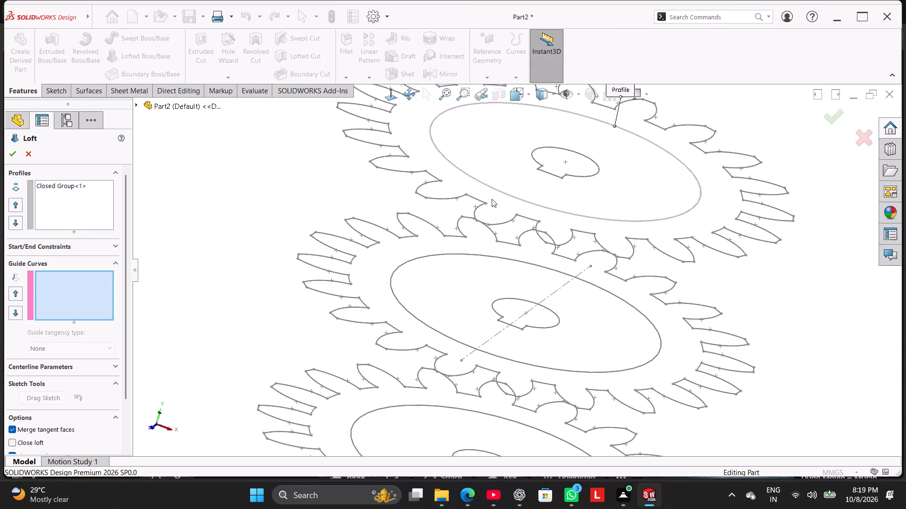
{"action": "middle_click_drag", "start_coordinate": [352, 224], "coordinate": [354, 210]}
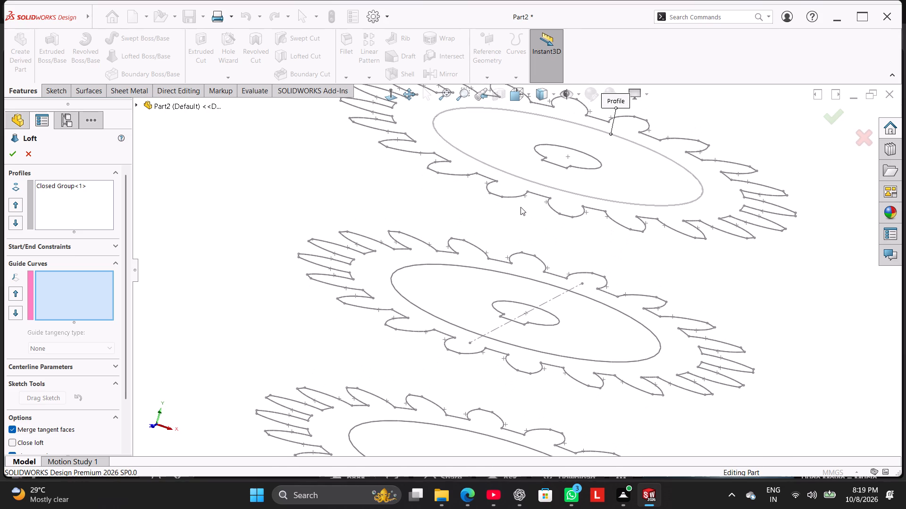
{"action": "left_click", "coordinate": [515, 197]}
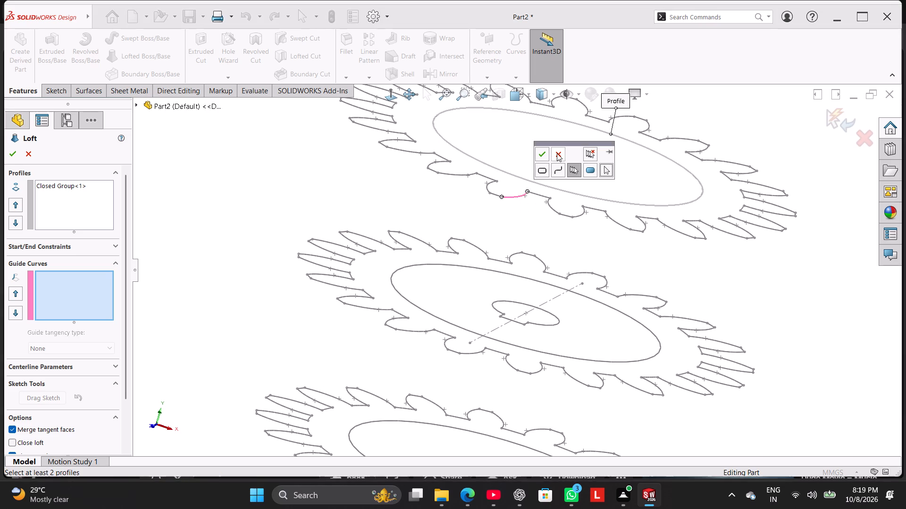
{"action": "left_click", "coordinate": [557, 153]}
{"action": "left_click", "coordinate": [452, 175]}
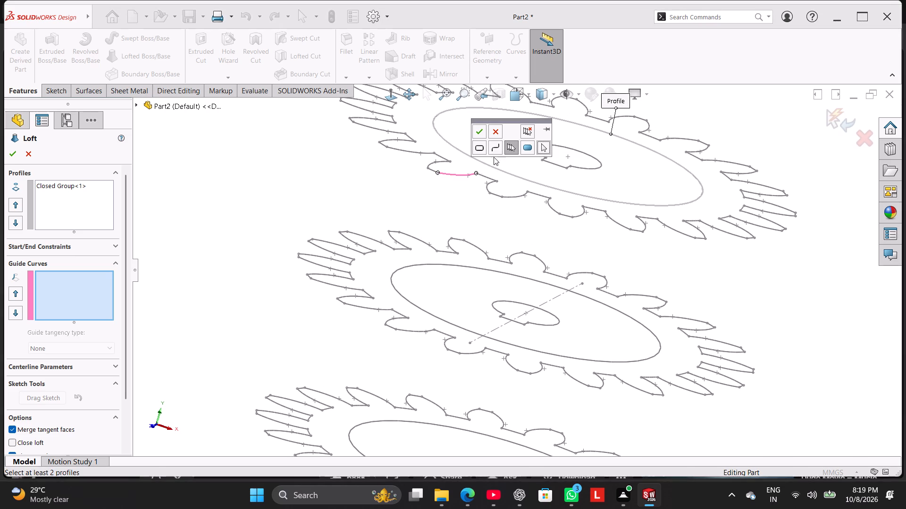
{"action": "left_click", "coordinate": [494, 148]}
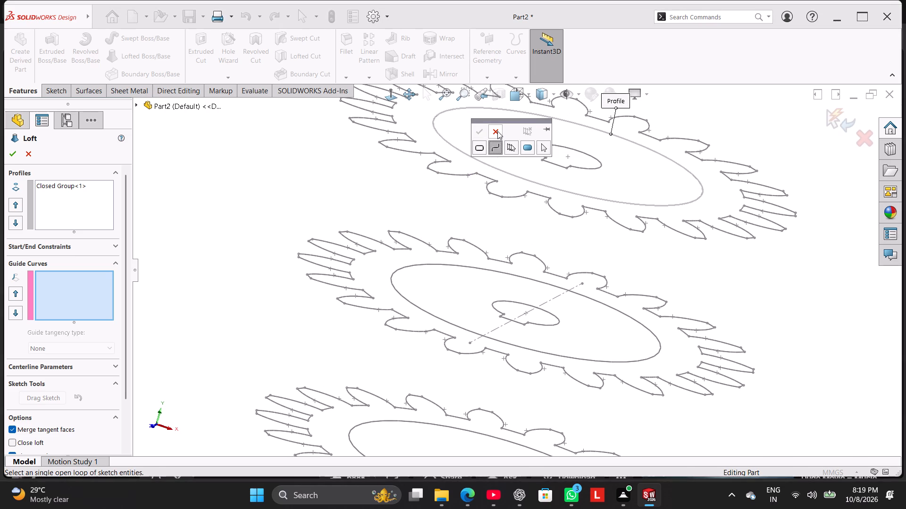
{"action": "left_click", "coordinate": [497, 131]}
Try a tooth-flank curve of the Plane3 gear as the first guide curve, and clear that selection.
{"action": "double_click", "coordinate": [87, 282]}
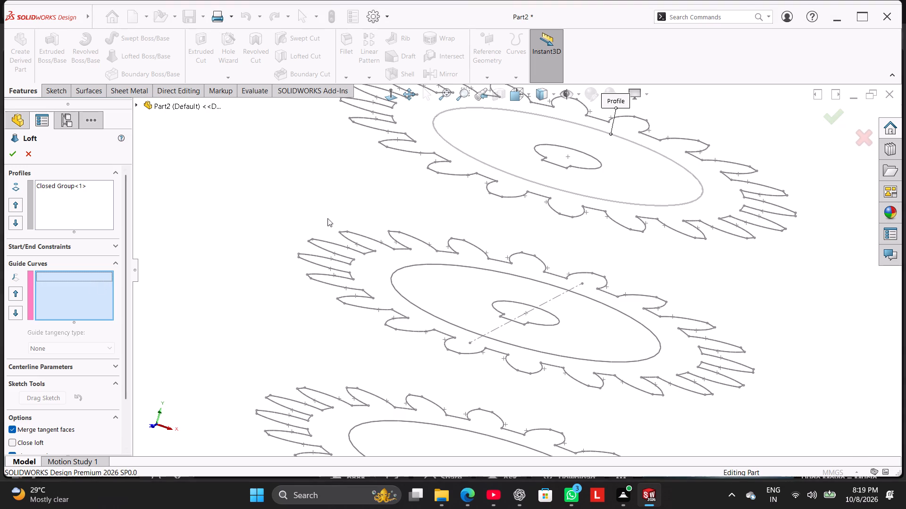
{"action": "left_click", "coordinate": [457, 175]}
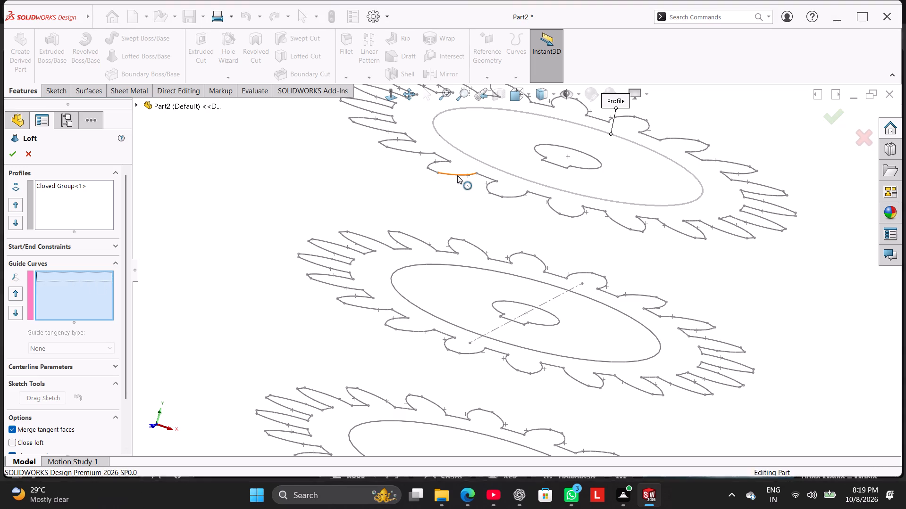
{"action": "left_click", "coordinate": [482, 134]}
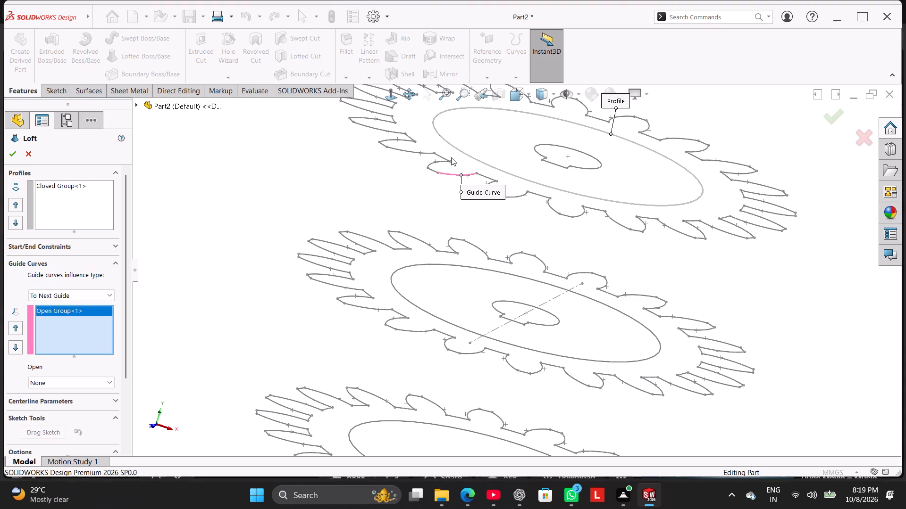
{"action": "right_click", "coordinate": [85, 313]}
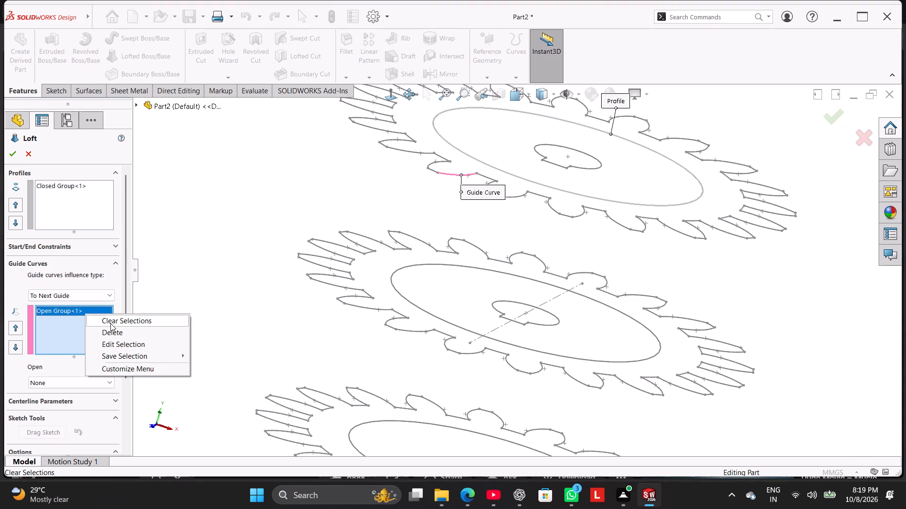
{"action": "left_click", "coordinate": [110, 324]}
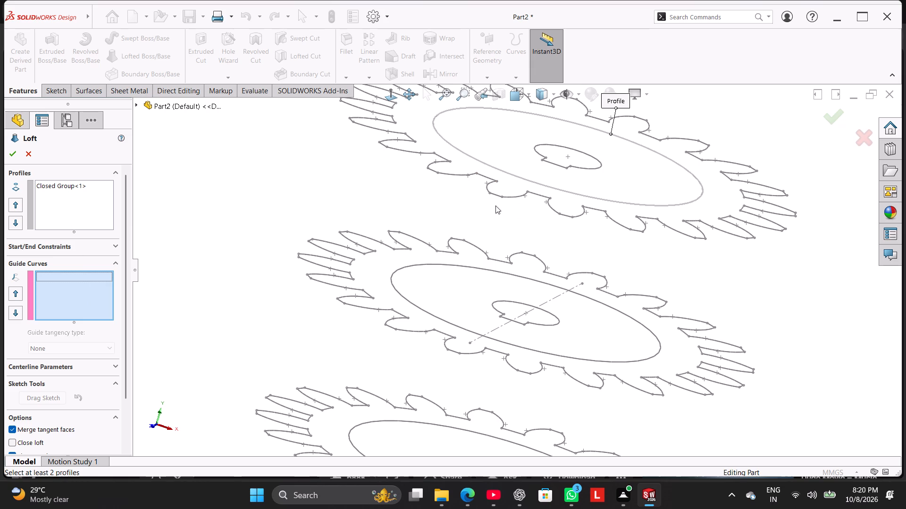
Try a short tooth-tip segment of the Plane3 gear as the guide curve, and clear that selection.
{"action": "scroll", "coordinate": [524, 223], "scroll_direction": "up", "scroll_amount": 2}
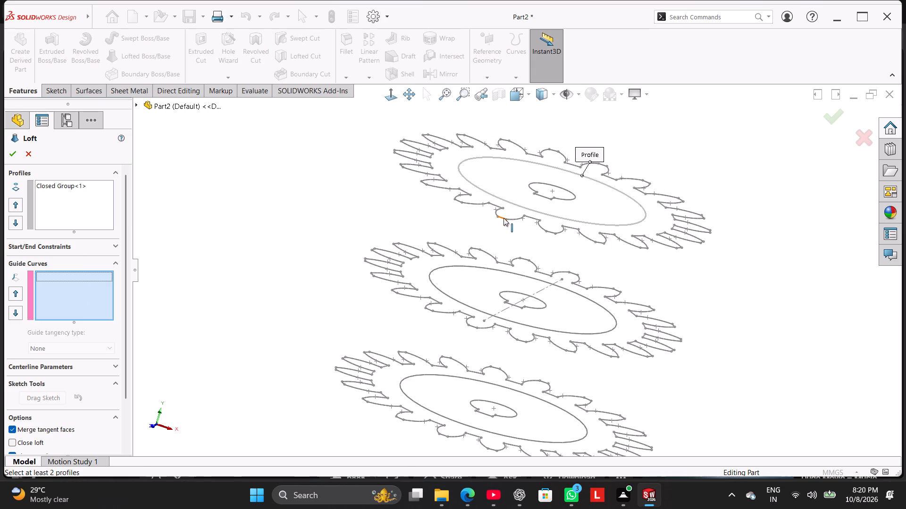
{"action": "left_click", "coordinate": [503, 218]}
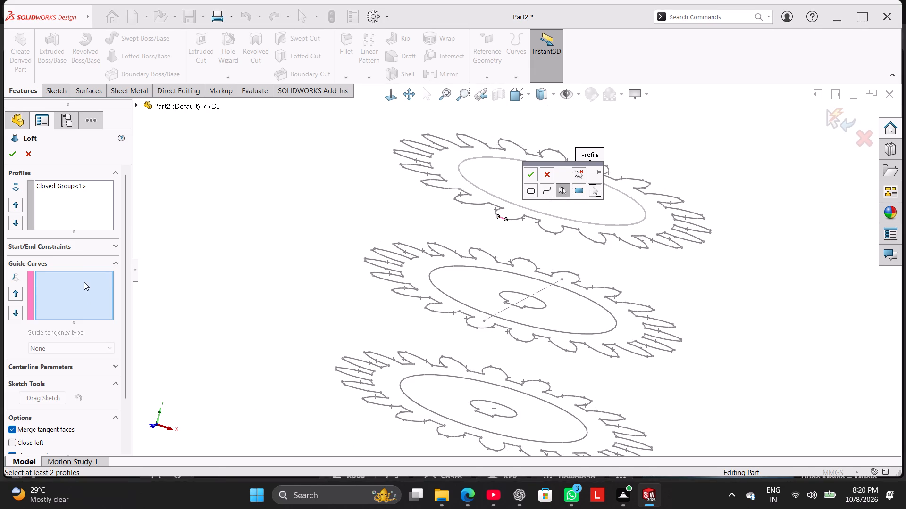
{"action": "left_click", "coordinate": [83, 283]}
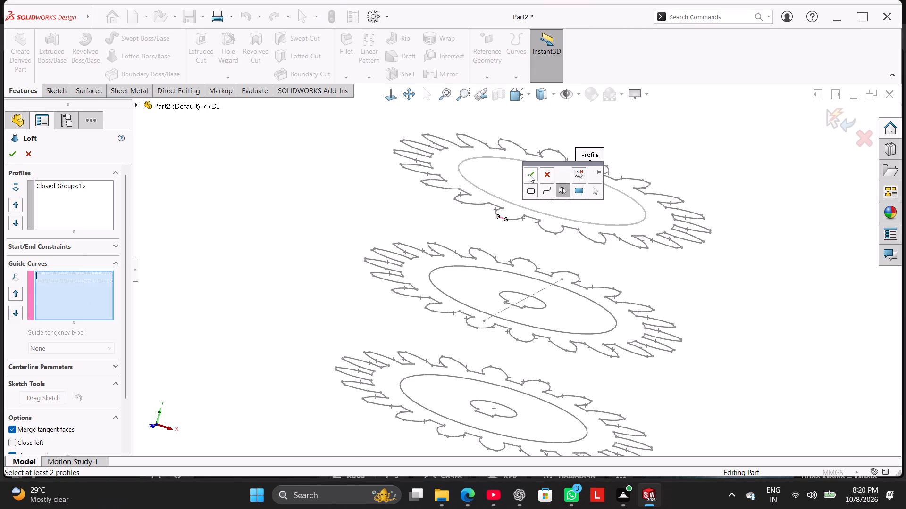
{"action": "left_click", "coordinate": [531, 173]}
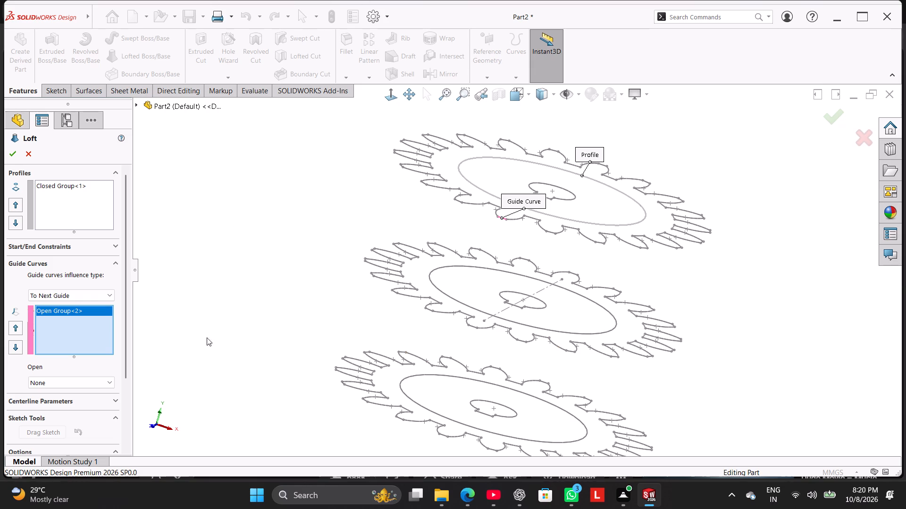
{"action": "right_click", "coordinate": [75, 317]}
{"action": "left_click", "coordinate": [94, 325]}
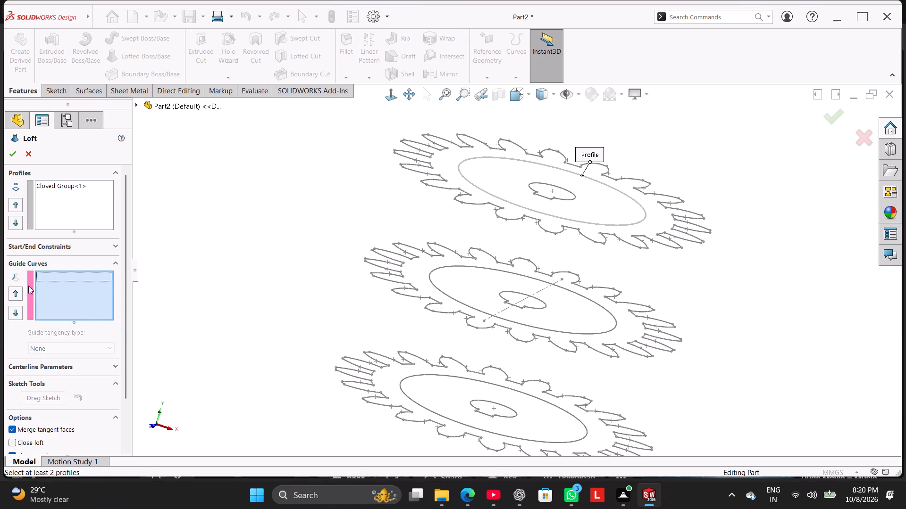
Add the short tooth-tip segment of the Plane3 gear as the loft's first guide curve.
{"action": "left_click", "coordinate": [64, 279]}
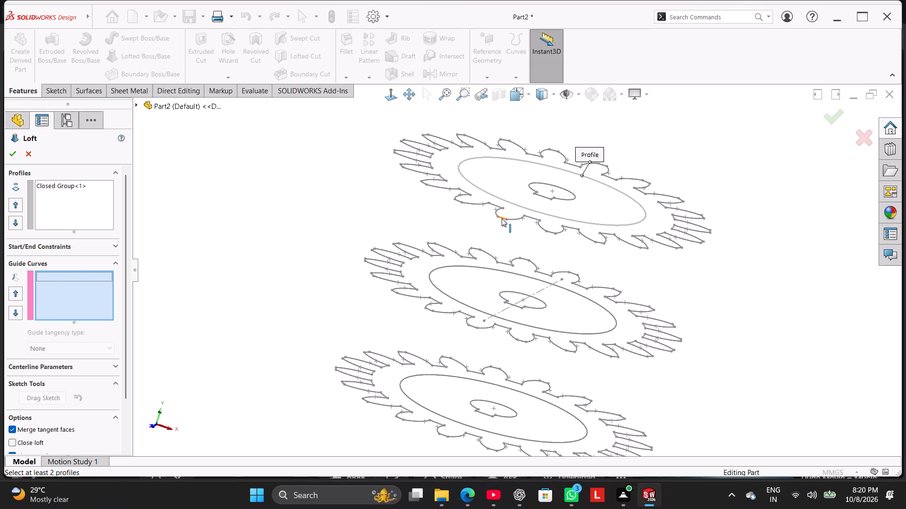
{"action": "left_click", "coordinate": [502, 218]}
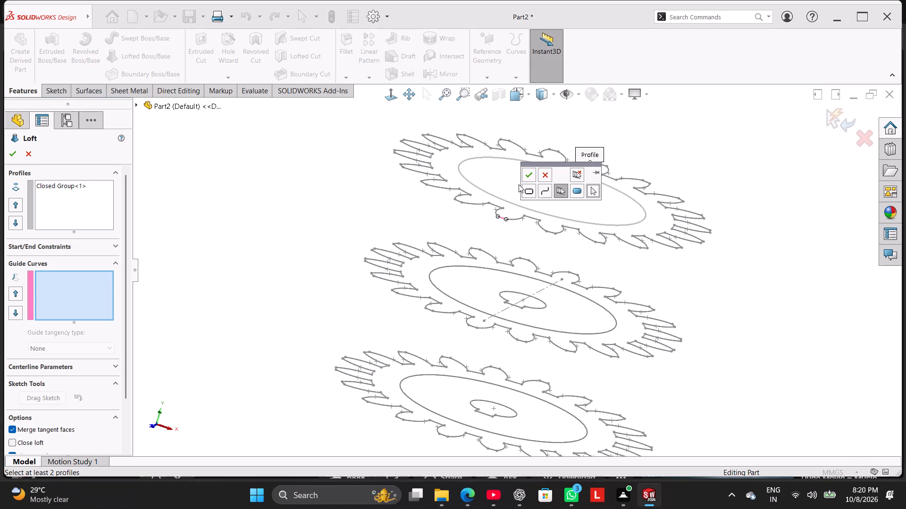
{"action": "left_click", "coordinate": [529, 178]}
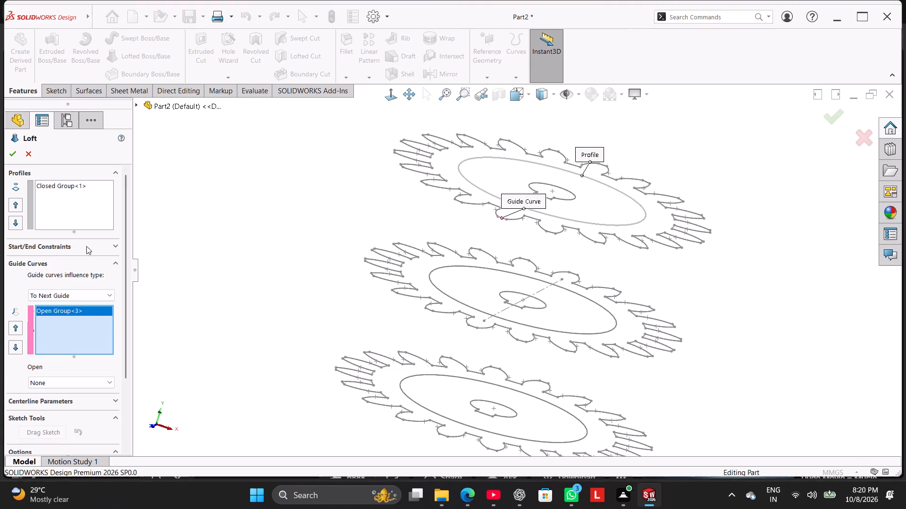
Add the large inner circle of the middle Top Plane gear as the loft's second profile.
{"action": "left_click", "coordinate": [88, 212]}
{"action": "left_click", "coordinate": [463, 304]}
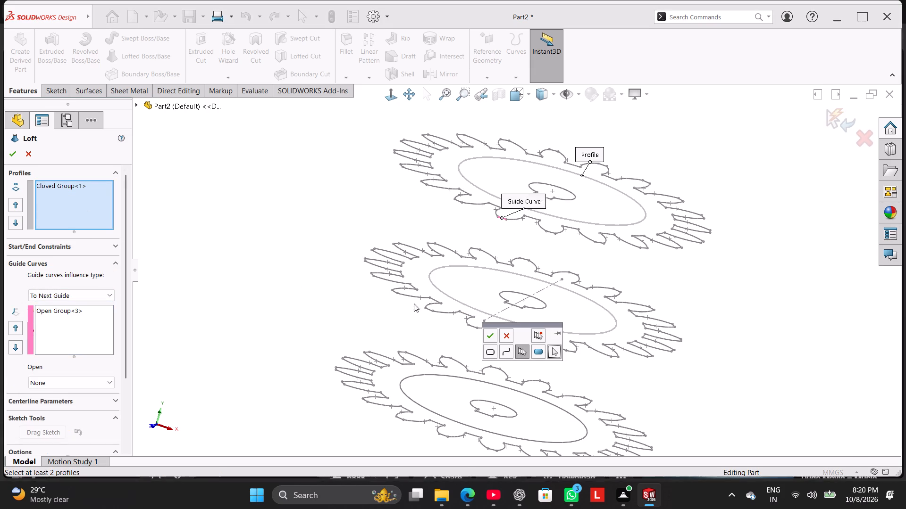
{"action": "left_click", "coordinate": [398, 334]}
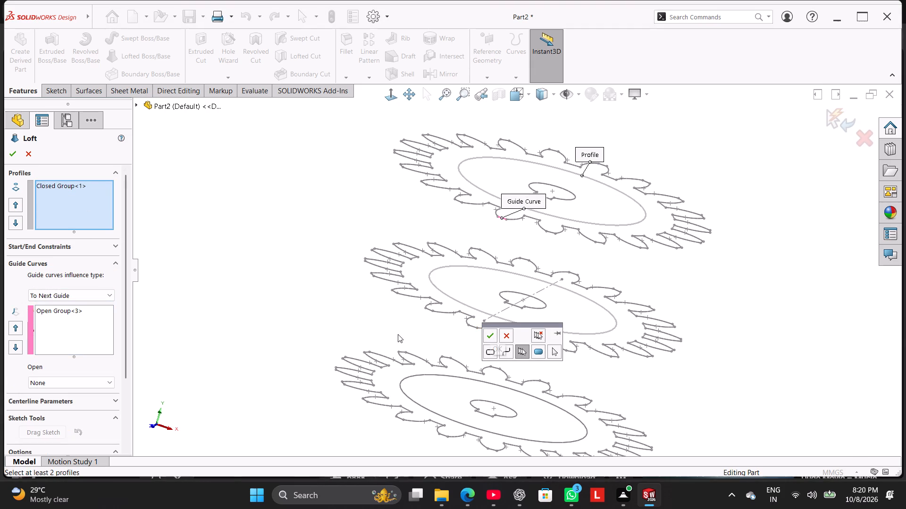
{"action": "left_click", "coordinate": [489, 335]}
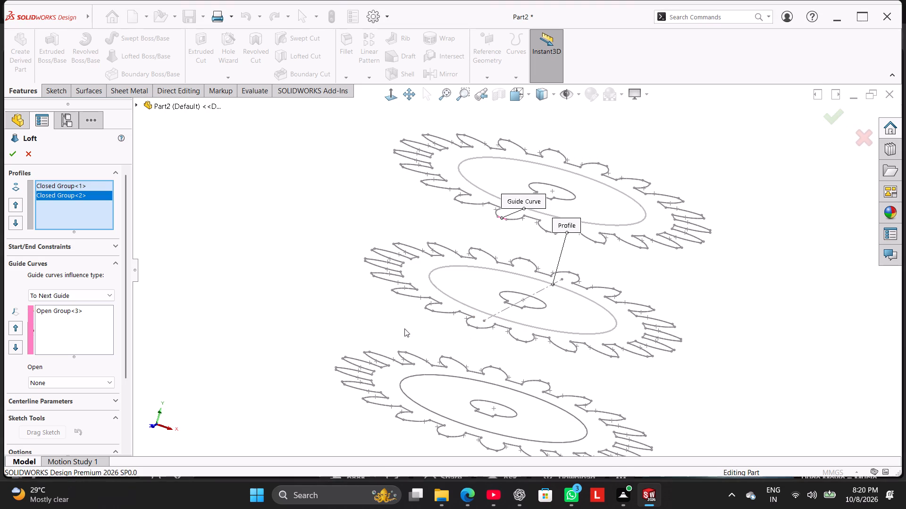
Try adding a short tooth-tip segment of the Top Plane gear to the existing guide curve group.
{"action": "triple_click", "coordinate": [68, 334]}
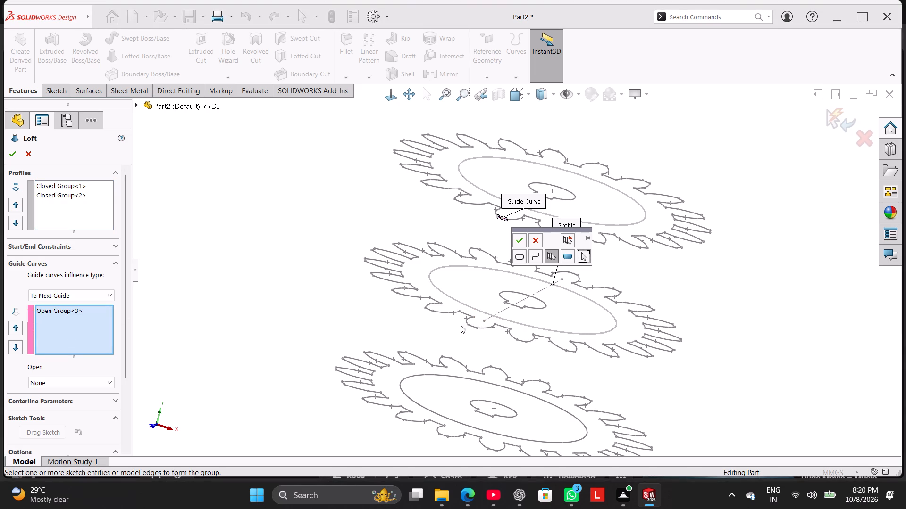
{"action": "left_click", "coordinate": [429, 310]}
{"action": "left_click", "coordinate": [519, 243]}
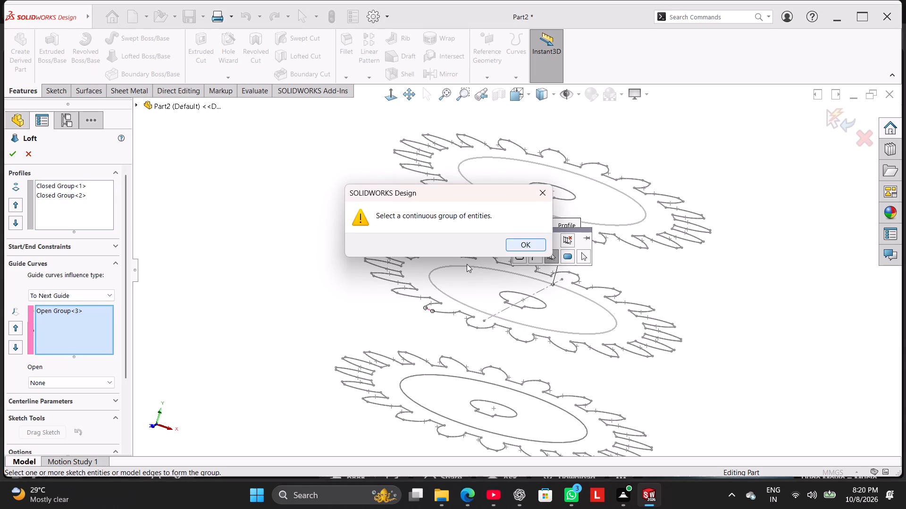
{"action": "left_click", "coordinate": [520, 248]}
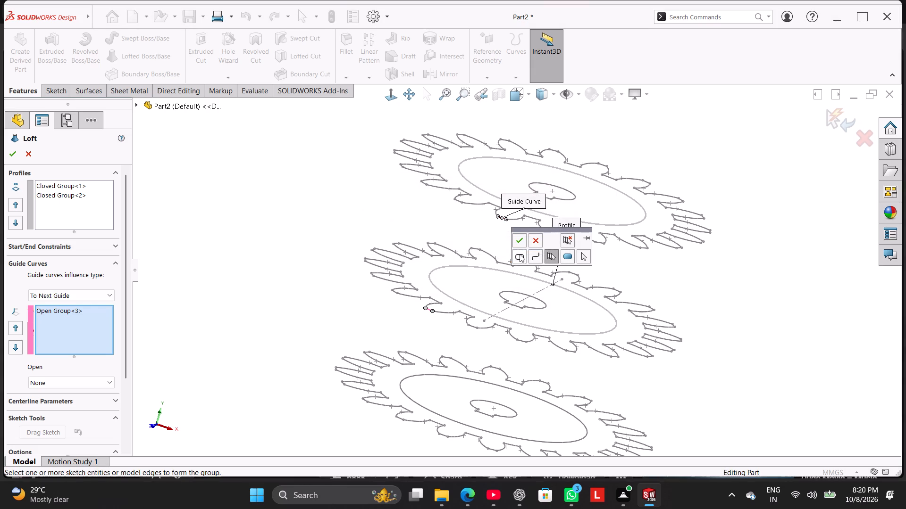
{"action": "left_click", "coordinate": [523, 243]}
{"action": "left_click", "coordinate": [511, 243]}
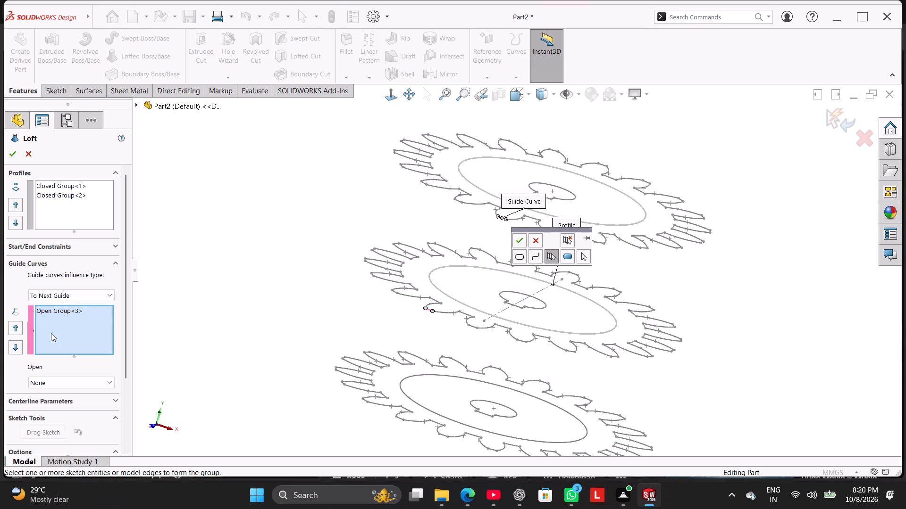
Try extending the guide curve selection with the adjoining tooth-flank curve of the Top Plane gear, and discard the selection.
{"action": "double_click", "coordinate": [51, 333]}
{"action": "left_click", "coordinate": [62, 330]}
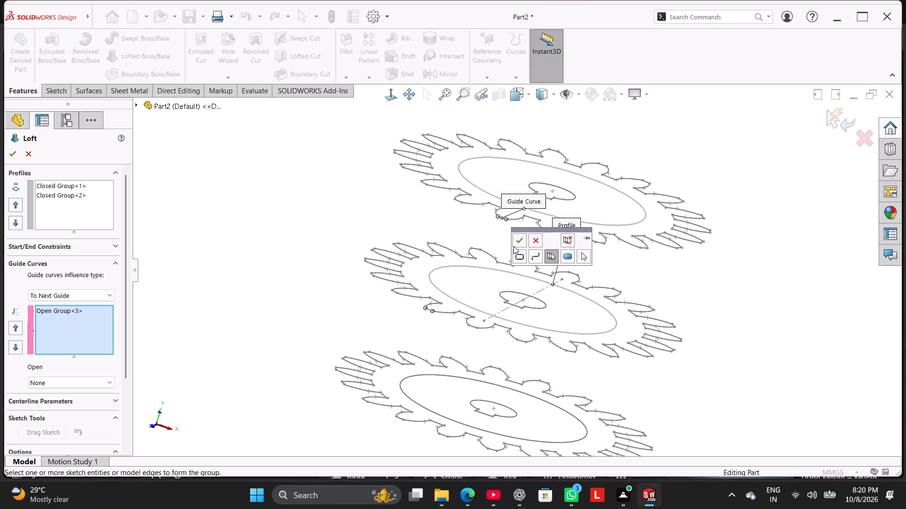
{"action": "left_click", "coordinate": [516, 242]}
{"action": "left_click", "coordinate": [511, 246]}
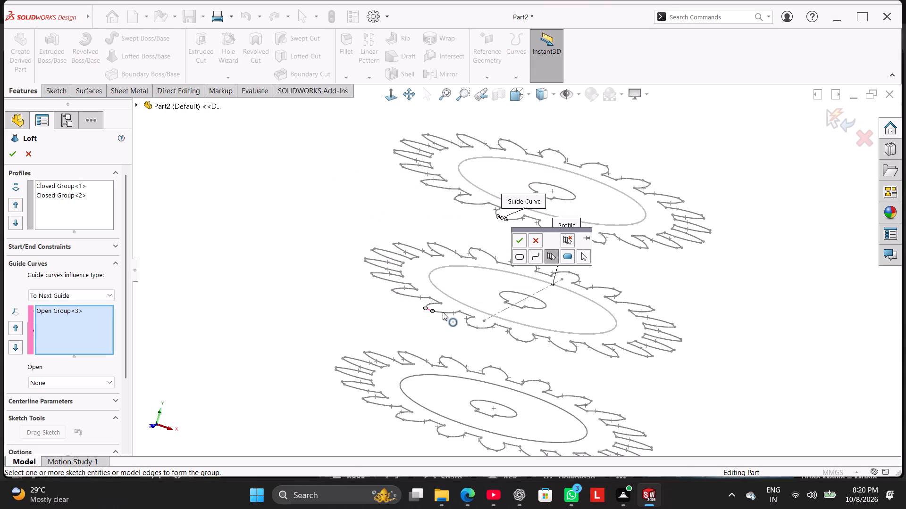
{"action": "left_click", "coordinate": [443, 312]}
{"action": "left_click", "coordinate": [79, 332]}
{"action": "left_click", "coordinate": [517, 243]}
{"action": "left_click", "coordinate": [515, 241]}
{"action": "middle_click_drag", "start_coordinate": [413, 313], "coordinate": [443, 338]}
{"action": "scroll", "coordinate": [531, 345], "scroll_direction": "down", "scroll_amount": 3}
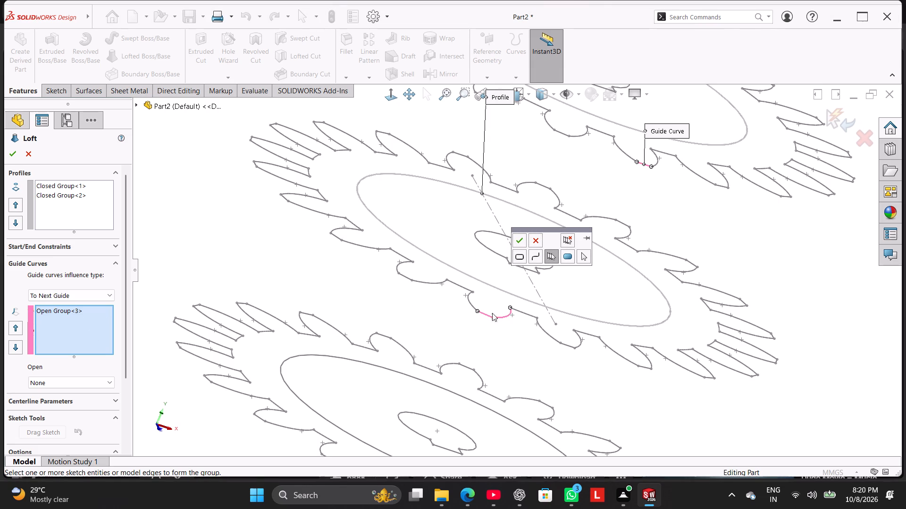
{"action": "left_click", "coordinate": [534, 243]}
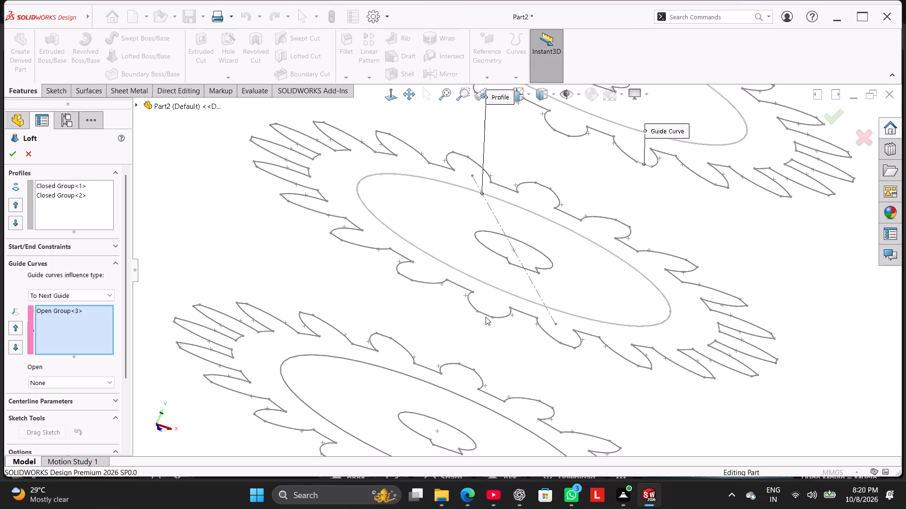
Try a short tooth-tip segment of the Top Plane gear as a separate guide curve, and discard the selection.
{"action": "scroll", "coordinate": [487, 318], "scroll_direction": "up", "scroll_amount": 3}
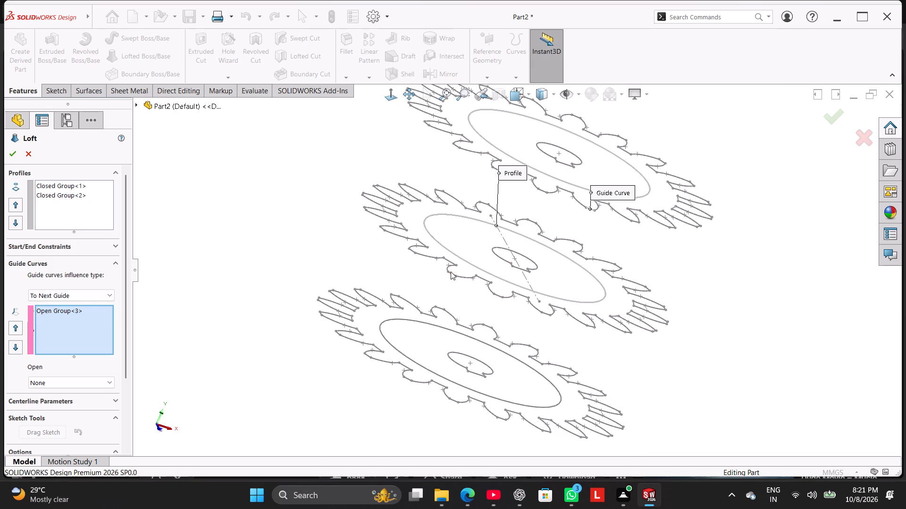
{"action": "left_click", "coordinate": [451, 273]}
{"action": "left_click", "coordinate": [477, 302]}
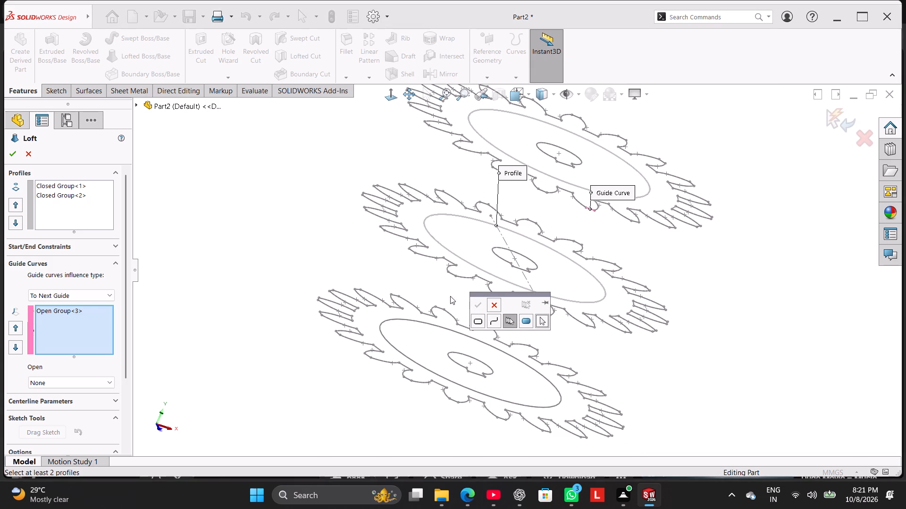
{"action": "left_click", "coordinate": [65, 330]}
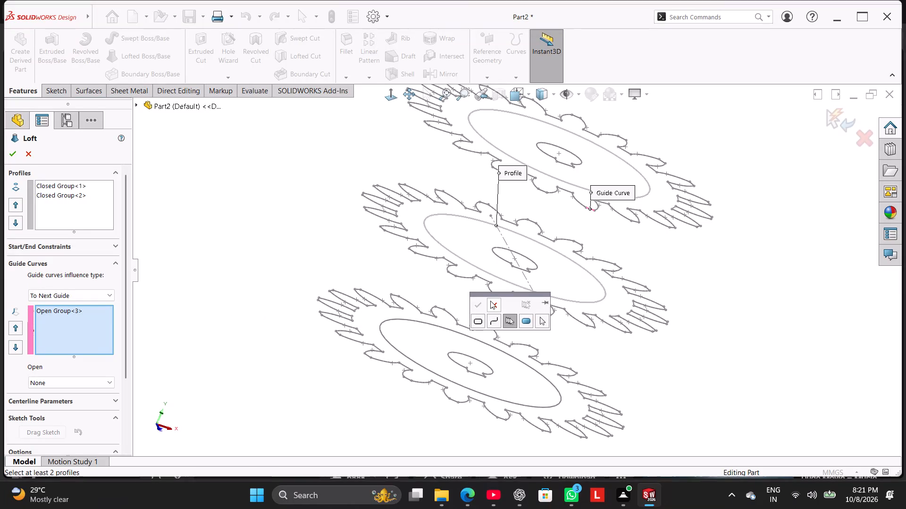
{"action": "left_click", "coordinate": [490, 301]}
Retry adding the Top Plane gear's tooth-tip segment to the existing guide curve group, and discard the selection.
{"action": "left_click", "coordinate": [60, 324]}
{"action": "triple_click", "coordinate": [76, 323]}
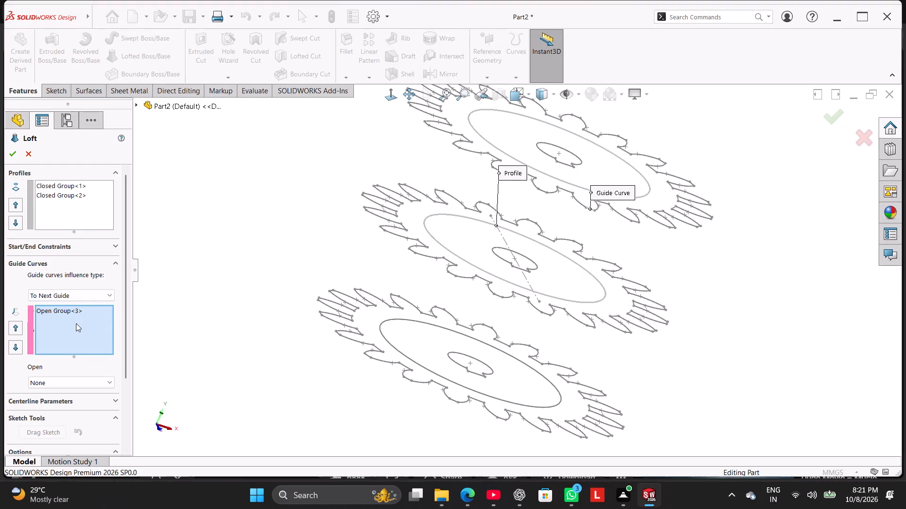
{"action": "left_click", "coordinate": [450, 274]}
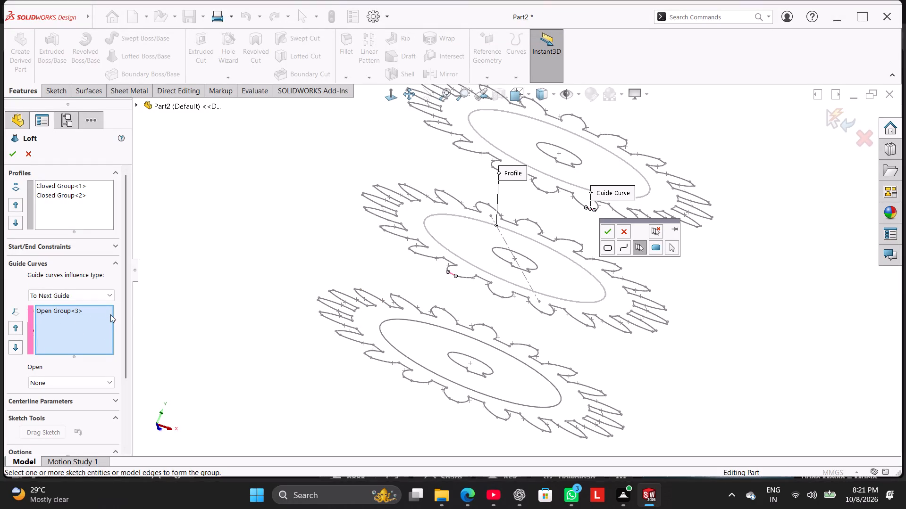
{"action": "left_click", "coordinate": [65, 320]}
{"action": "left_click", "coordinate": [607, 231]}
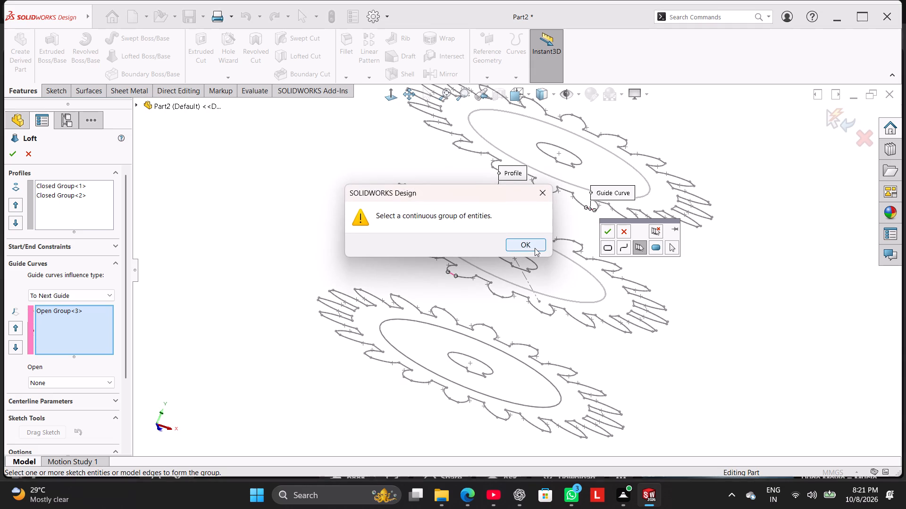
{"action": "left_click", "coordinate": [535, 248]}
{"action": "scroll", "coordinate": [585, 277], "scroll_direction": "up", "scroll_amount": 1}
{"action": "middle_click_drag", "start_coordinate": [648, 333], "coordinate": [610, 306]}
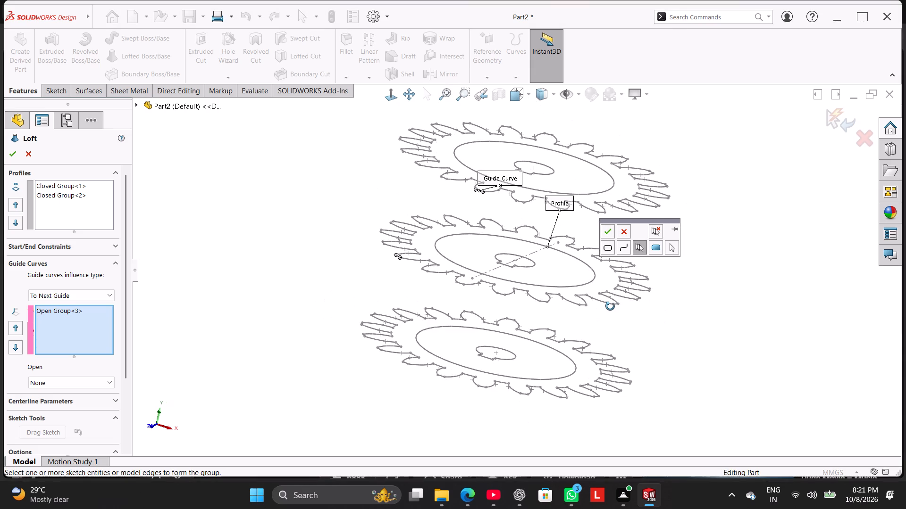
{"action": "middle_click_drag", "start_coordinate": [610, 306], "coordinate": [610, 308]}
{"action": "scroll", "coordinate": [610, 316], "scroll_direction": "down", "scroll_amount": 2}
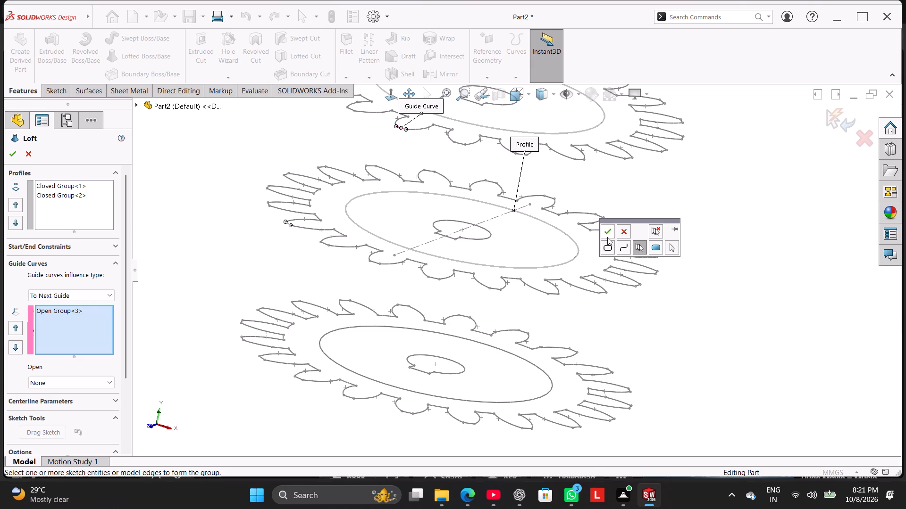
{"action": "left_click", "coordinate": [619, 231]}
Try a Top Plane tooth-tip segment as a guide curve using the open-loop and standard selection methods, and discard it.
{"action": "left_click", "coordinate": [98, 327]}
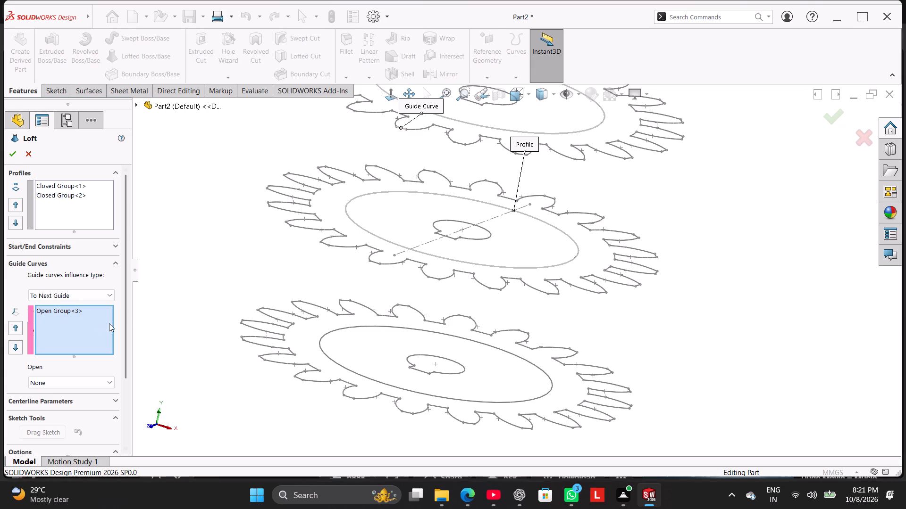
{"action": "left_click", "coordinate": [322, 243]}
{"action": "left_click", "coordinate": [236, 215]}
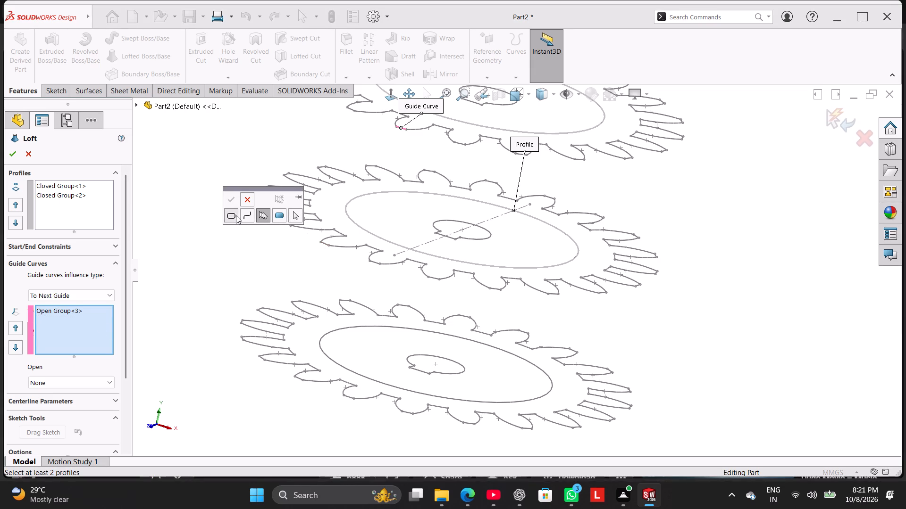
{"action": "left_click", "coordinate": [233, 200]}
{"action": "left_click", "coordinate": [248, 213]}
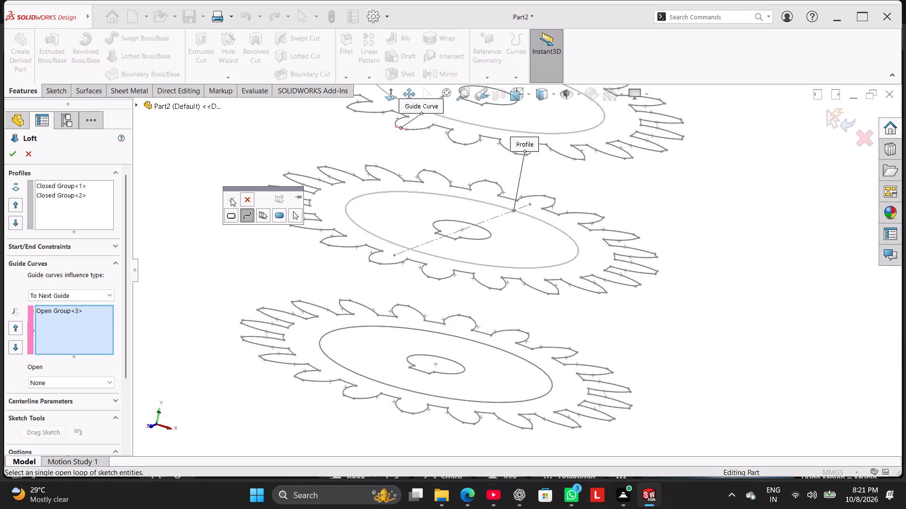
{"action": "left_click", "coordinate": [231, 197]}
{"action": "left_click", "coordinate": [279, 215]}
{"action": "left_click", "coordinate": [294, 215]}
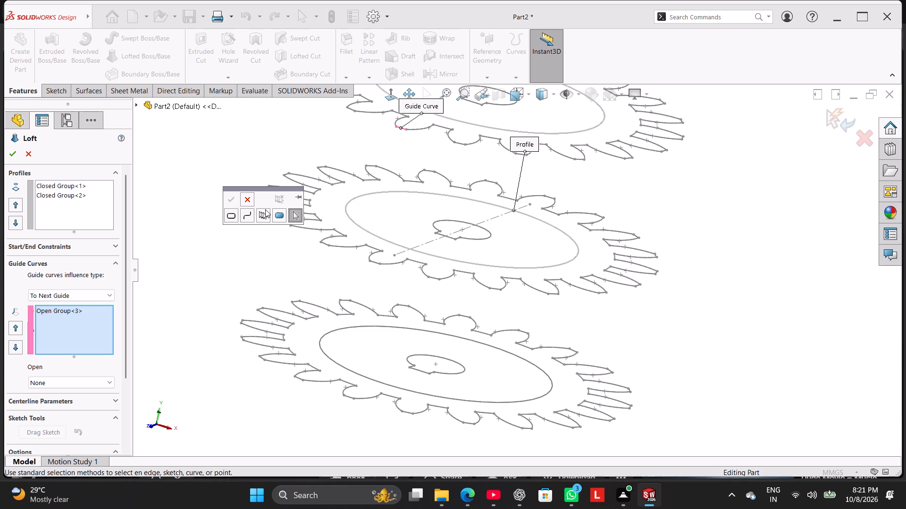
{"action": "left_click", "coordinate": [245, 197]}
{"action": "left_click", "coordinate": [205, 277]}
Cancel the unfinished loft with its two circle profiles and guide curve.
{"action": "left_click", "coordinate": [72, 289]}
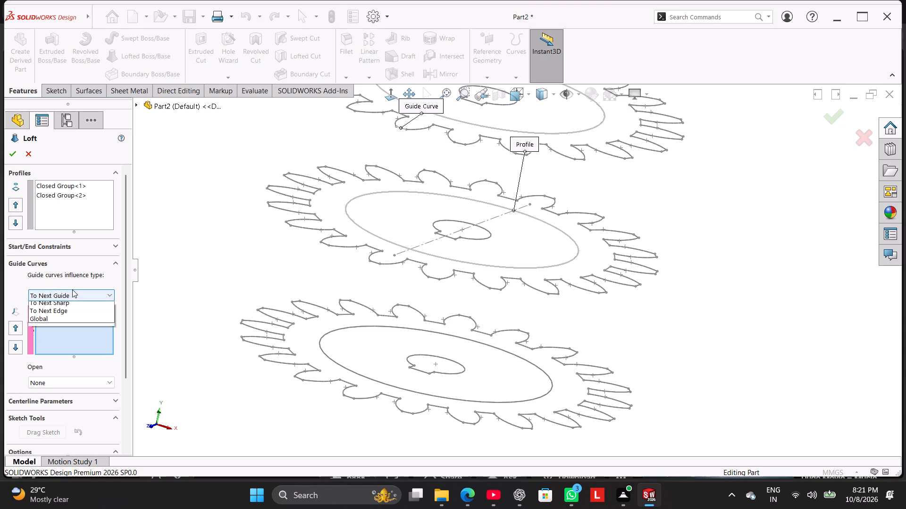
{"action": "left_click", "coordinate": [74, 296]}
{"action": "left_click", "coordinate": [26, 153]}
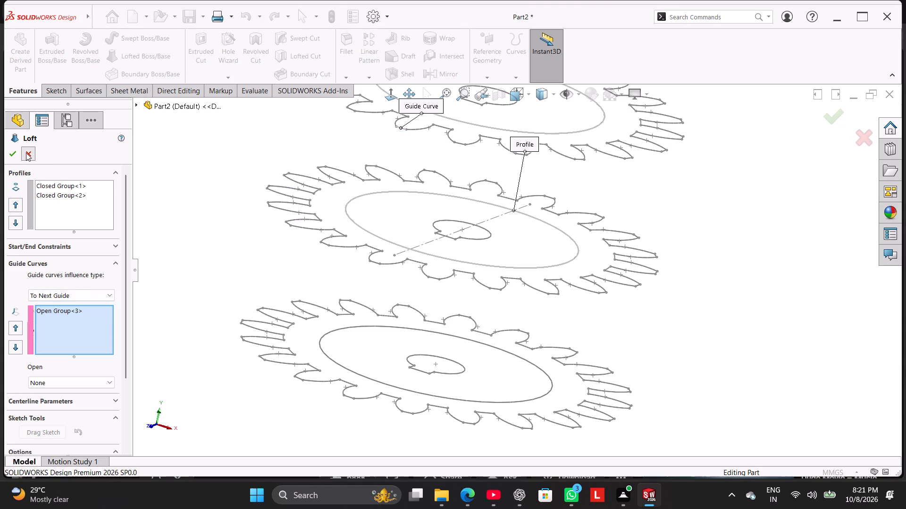
Start a new loft and try to add the complete Sketch2 gear sketch as its first profile.
{"action": "scroll", "coordinate": [291, 284], "scroll_direction": "up", "scroll_amount": 3}
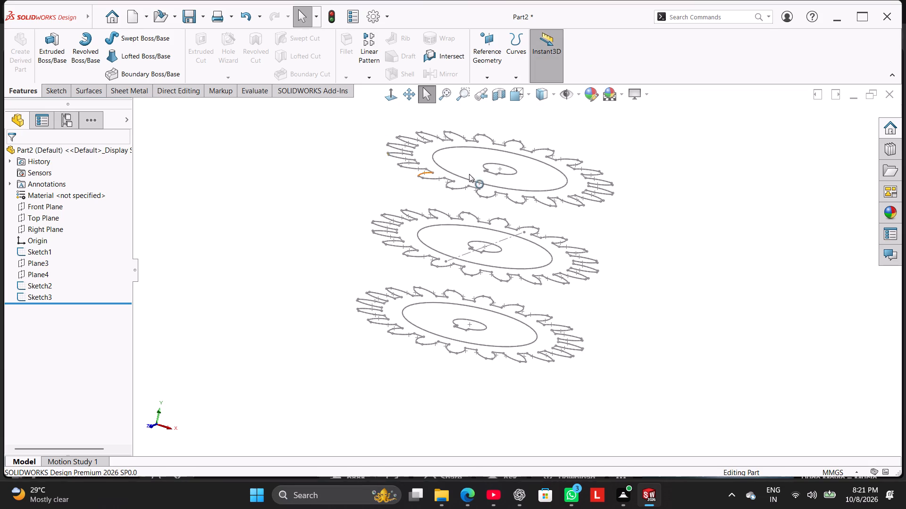
{"action": "scroll", "coordinate": [572, 165], "scroll_direction": "down", "scroll_amount": 2}
{"action": "scroll", "coordinate": [487, 191], "scroll_direction": "down", "scroll_amount": 1}
{"action": "middle_click_drag", "start_coordinate": [629, 149], "coordinate": [636, 205]}
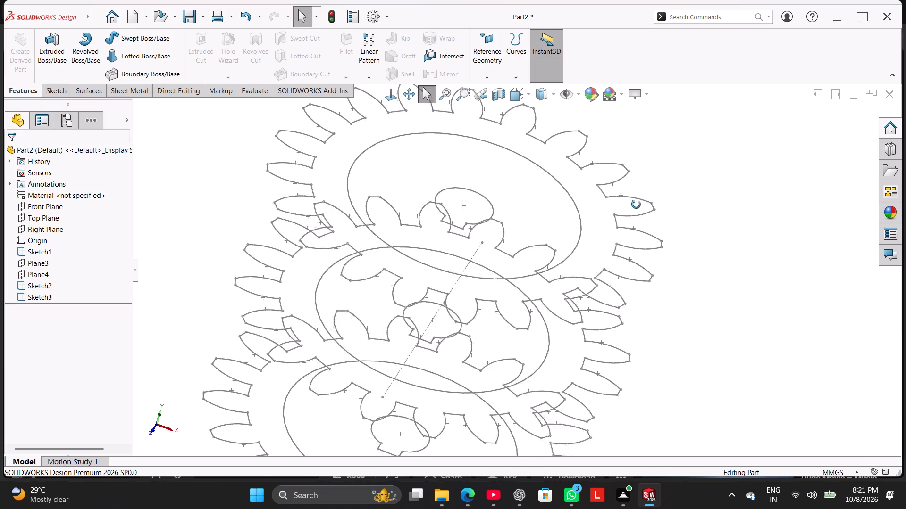
{"action": "middle_click_drag", "start_coordinate": [636, 205], "coordinate": [629, 195]}
{"action": "scroll", "coordinate": [582, 245], "scroll_direction": "up", "scroll_amount": 3}
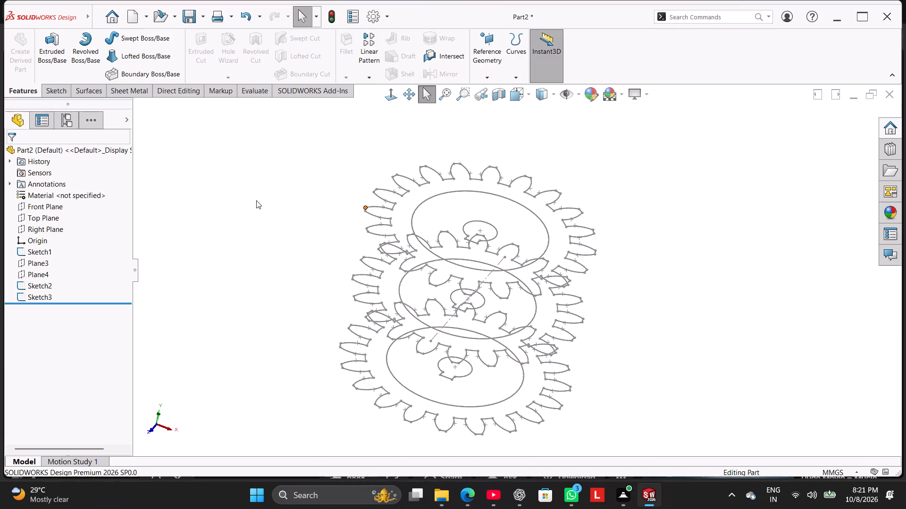
{"action": "left_click", "coordinate": [126, 56]}
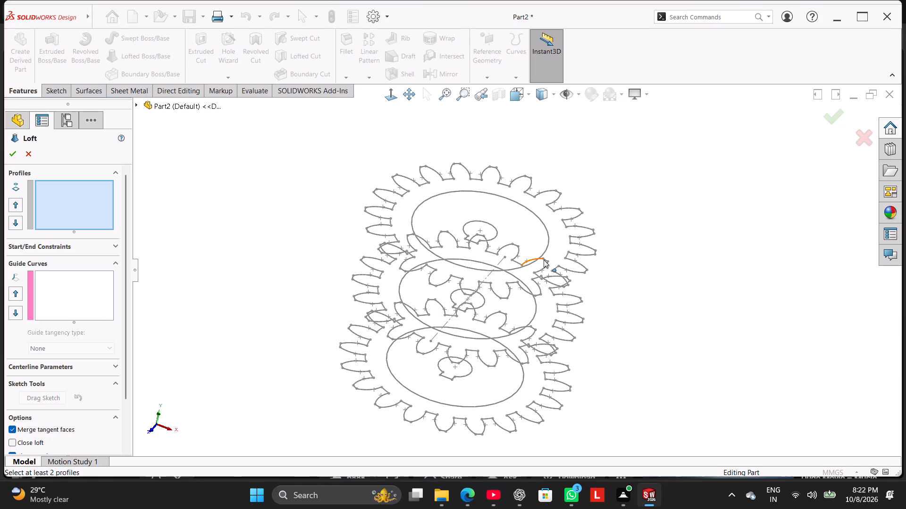
{"action": "left_click", "coordinate": [139, 105]}
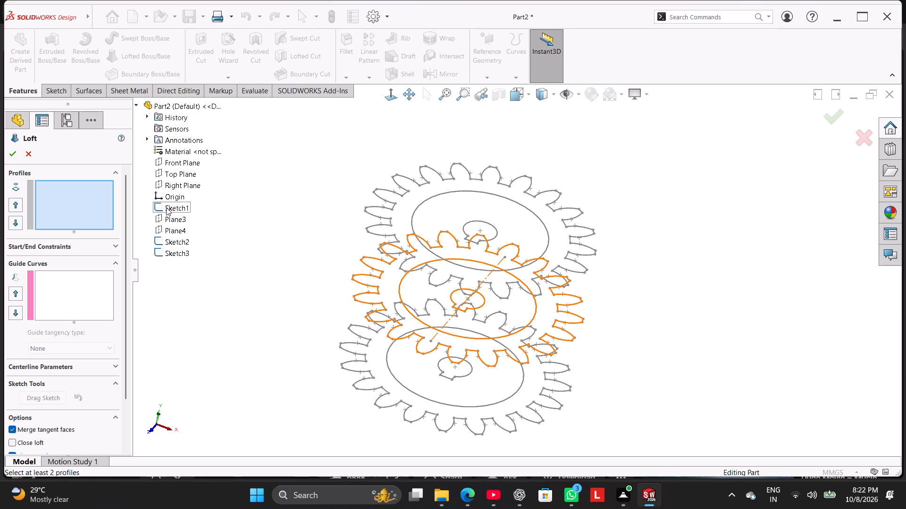
{"action": "left_click", "coordinate": [178, 240]}
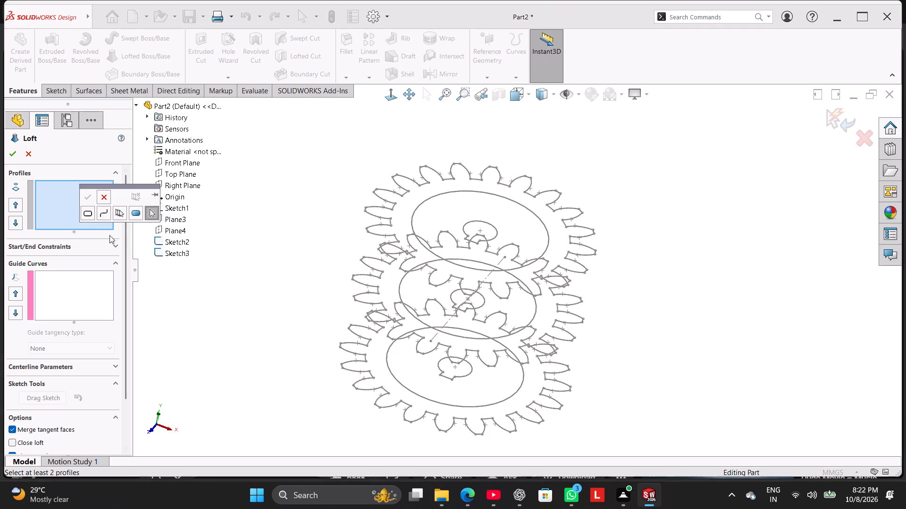
{"action": "left_click", "coordinate": [90, 196]}
{"action": "left_click", "coordinate": [168, 238]}
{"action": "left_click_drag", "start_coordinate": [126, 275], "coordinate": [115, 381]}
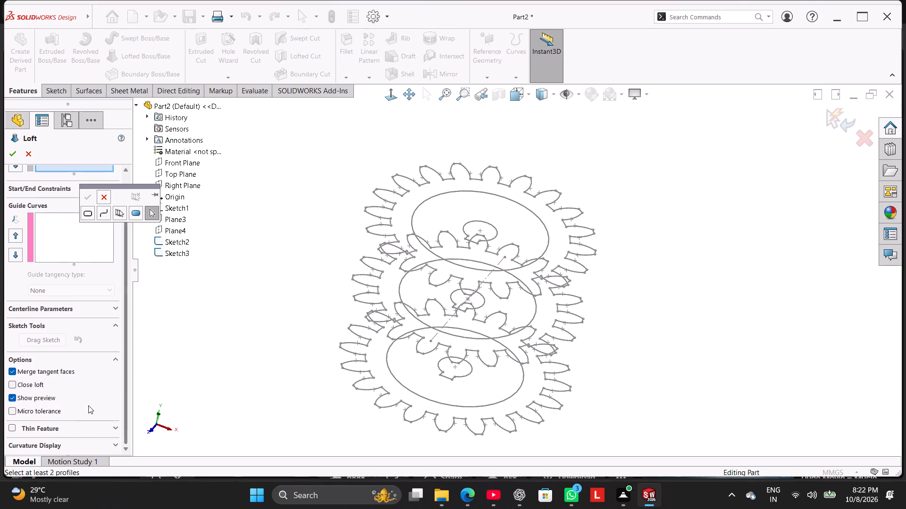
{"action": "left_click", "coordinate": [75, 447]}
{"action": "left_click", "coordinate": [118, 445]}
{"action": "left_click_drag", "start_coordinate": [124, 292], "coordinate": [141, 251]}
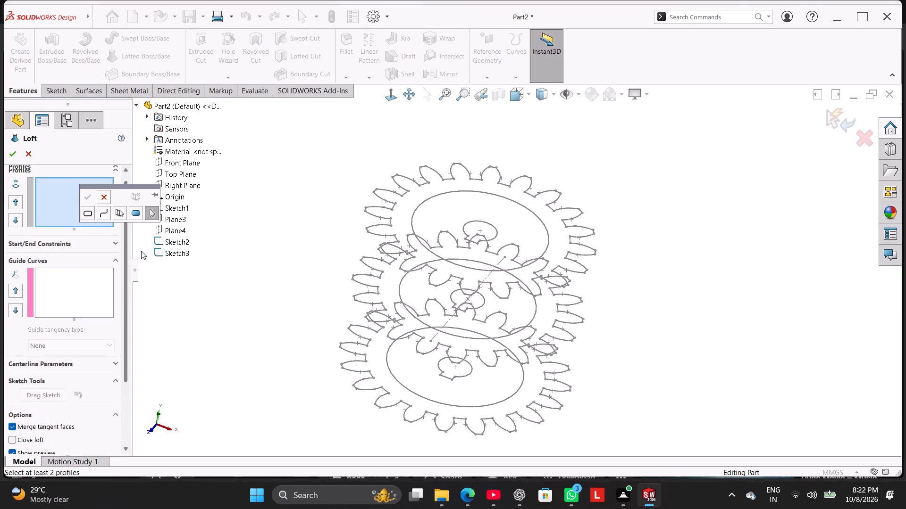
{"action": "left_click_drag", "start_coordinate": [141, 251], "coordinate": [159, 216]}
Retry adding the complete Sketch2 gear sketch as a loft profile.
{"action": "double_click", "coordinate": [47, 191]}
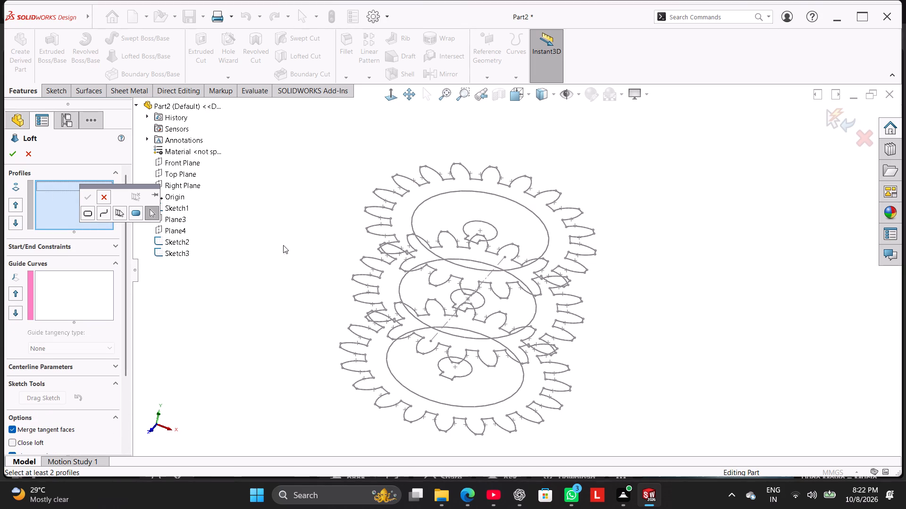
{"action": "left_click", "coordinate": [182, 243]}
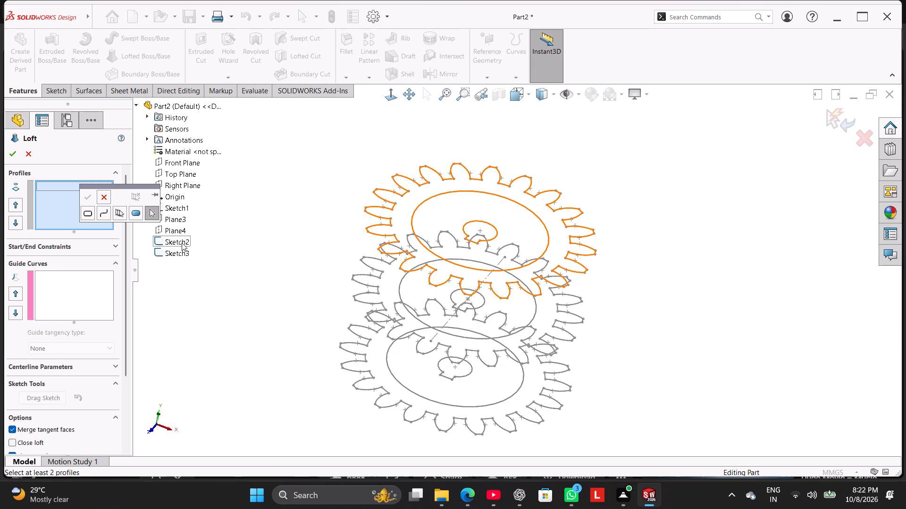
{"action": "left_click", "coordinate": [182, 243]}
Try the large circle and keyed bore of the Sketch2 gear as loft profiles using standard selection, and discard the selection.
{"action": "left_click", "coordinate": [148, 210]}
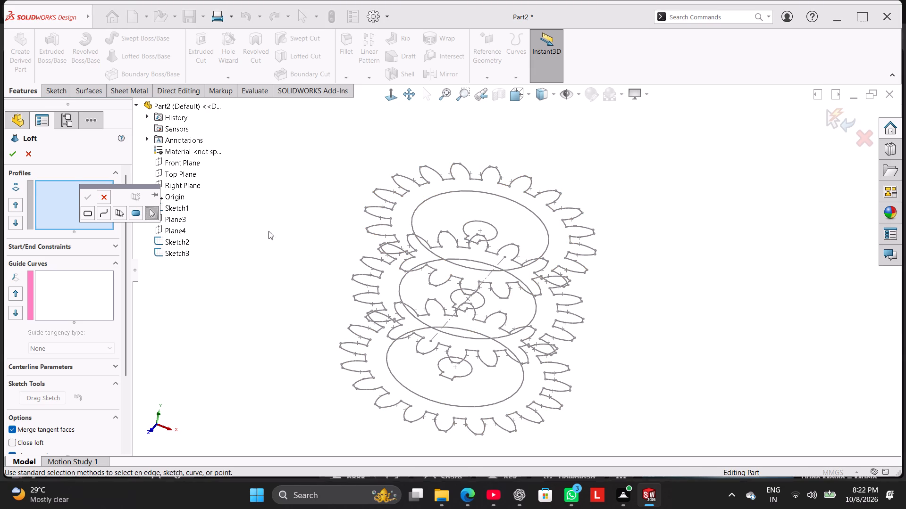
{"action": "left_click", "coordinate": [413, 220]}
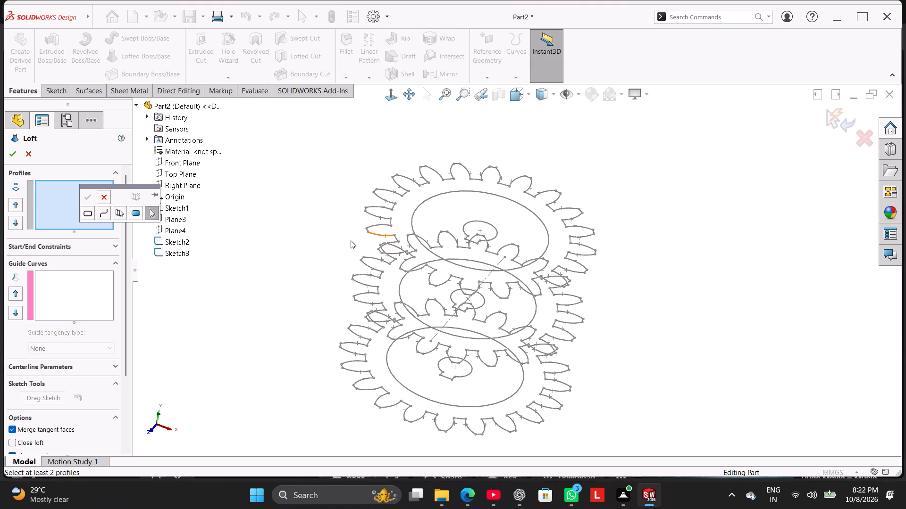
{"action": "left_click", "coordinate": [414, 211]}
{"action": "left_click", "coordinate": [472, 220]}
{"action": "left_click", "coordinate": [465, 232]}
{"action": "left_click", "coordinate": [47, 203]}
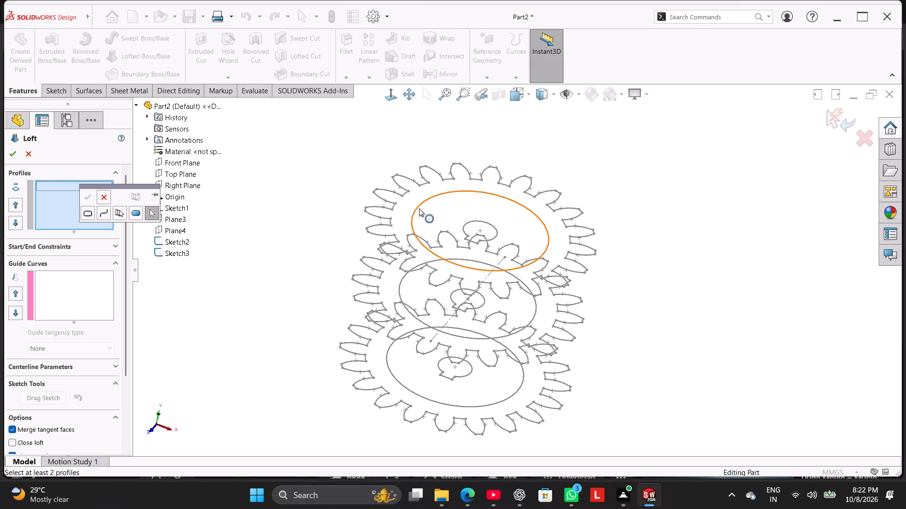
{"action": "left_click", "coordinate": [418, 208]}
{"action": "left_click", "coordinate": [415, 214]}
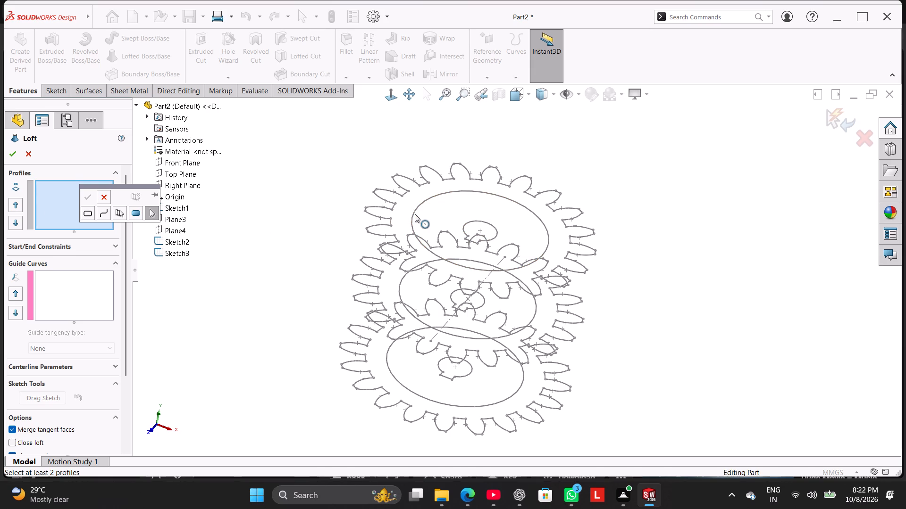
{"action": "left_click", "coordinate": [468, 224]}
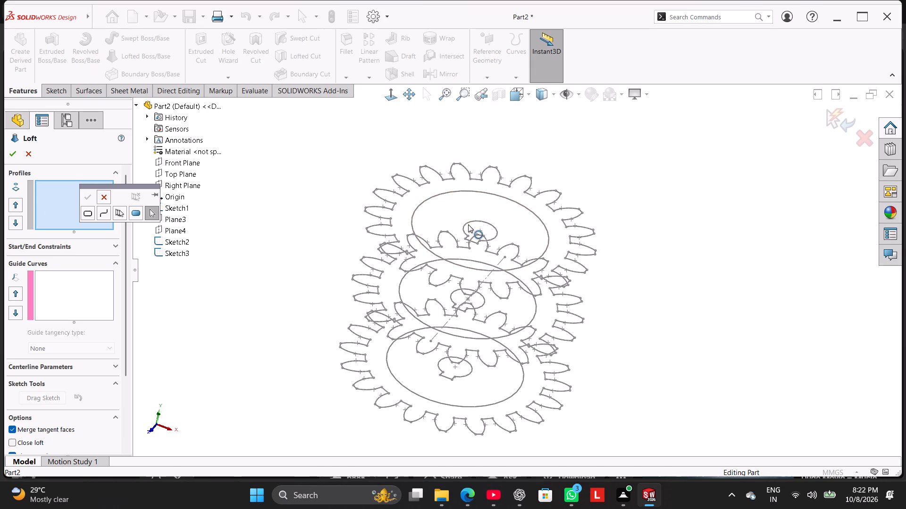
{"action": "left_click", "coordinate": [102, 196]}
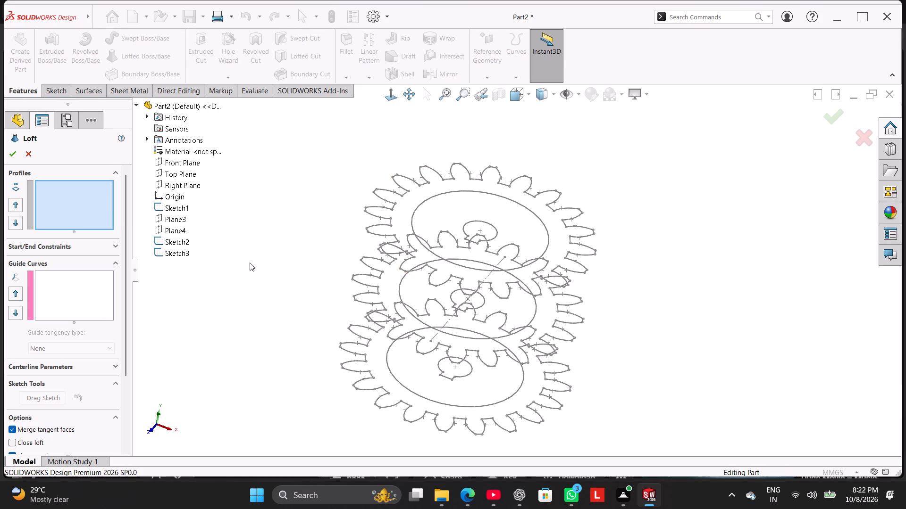
Take a screenshot showing the three gear sketches together with the open Loft settings.
{"action": "scroll", "coordinate": [281, 272], "scroll_direction": "up", "scroll_amount": 1}
{"action": "scroll", "coordinate": [353, 301], "scroll_direction": "down", "scroll_amount": 2}
{"action": "scroll", "coordinate": [622, 325], "scroll_direction": "up", "scroll_amount": 1}
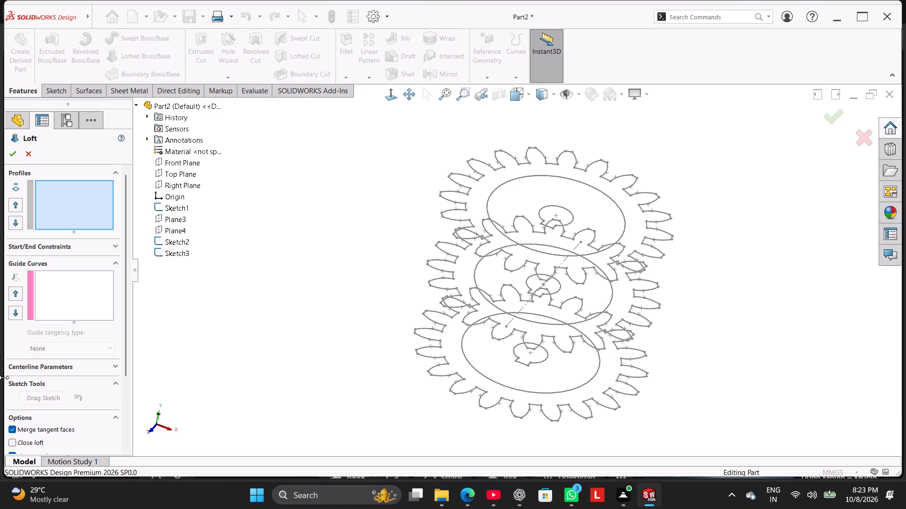
{"action": "key", "text": "shift+super+s"}
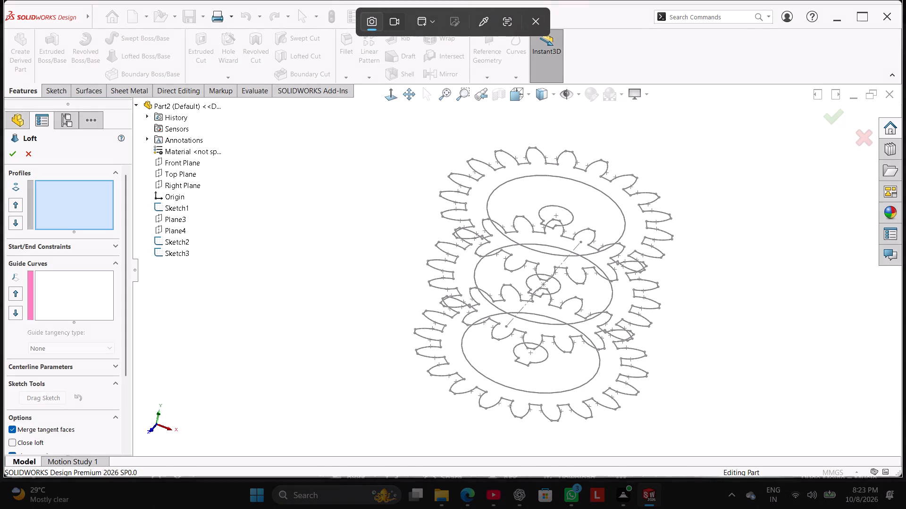
{"action": "left_click", "coordinate": [758, 284]}
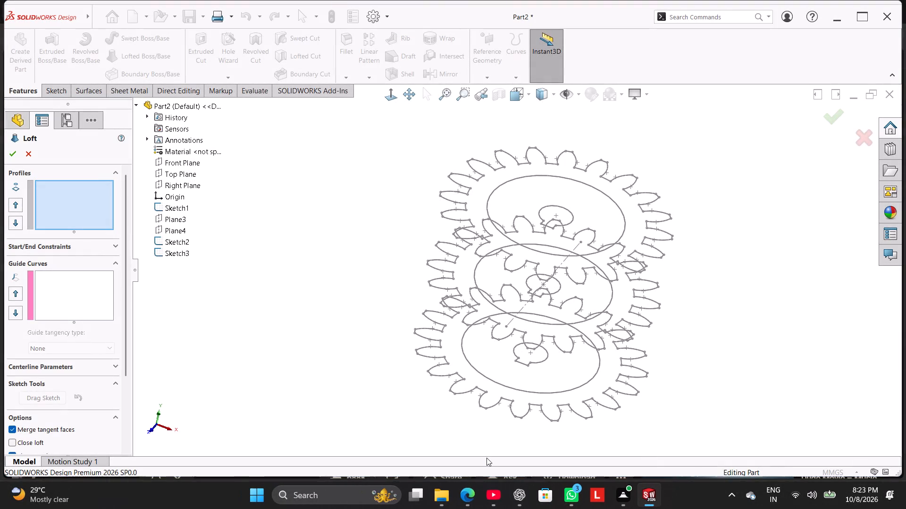
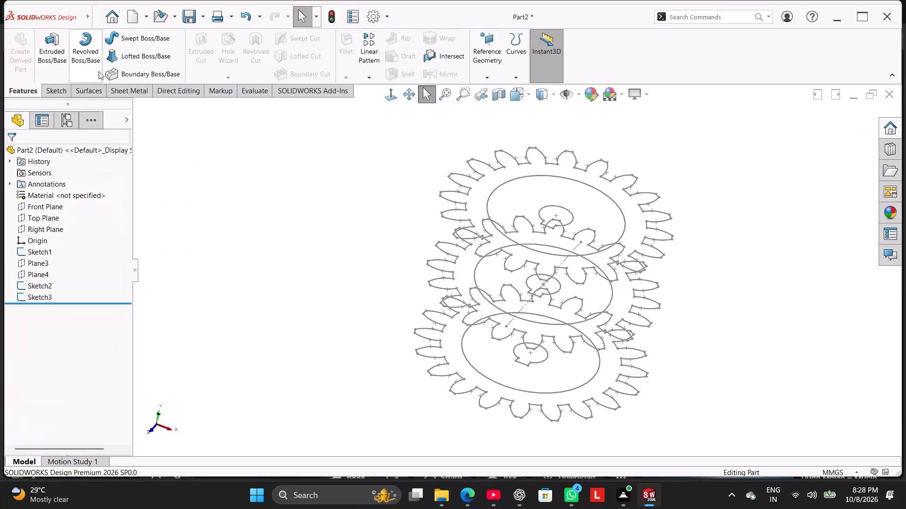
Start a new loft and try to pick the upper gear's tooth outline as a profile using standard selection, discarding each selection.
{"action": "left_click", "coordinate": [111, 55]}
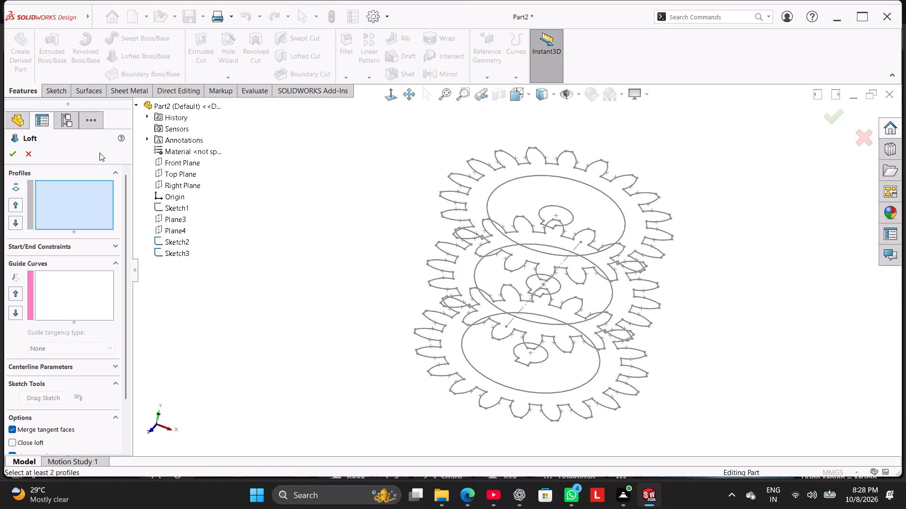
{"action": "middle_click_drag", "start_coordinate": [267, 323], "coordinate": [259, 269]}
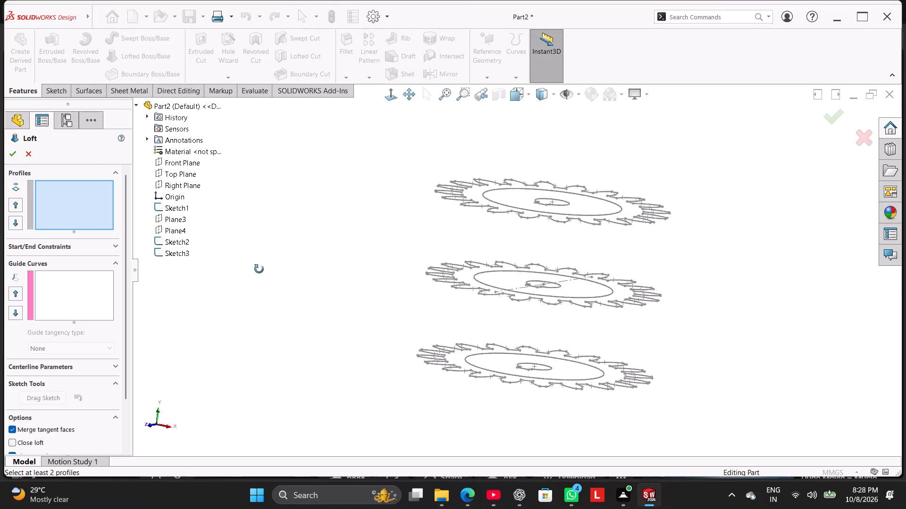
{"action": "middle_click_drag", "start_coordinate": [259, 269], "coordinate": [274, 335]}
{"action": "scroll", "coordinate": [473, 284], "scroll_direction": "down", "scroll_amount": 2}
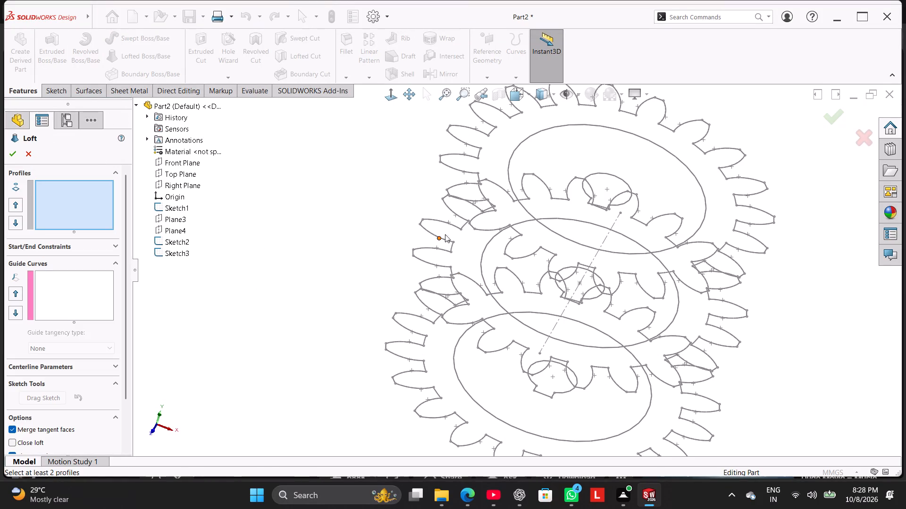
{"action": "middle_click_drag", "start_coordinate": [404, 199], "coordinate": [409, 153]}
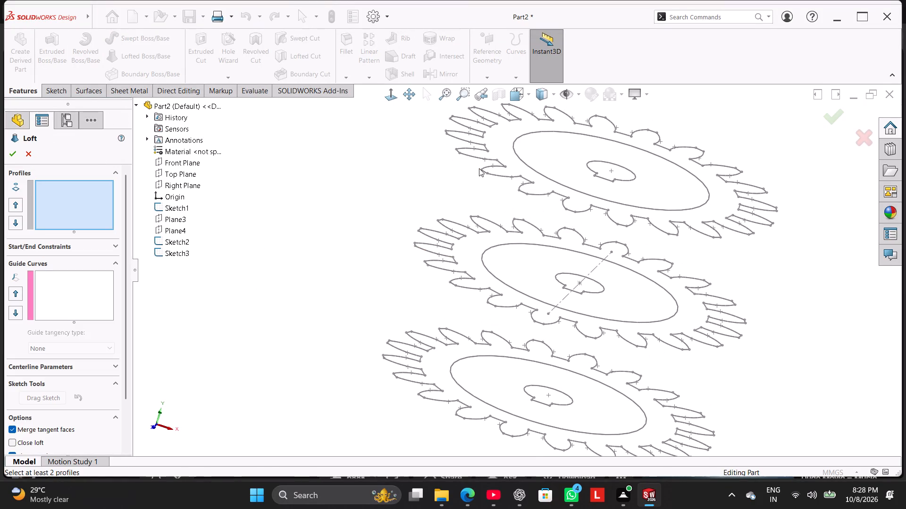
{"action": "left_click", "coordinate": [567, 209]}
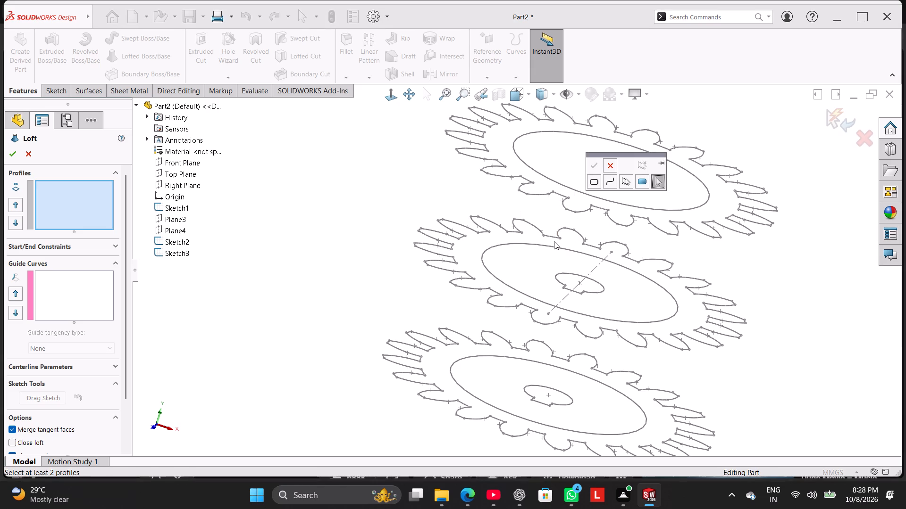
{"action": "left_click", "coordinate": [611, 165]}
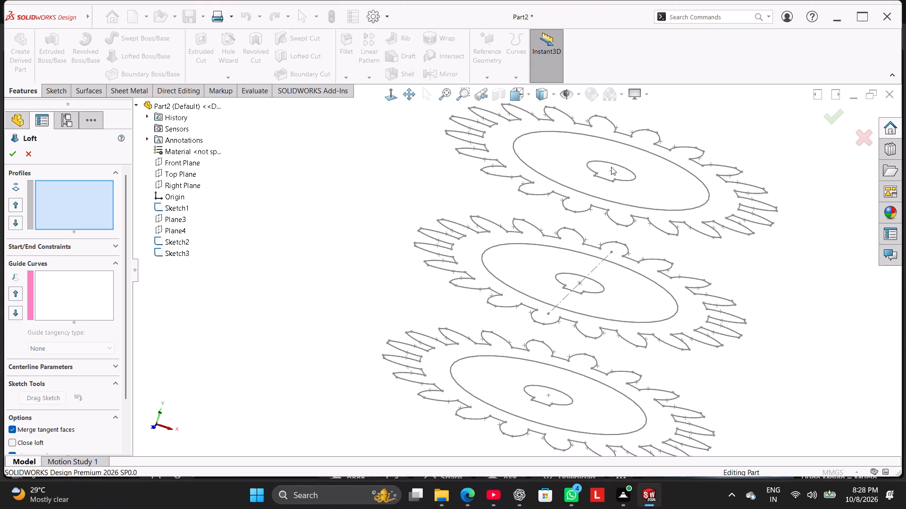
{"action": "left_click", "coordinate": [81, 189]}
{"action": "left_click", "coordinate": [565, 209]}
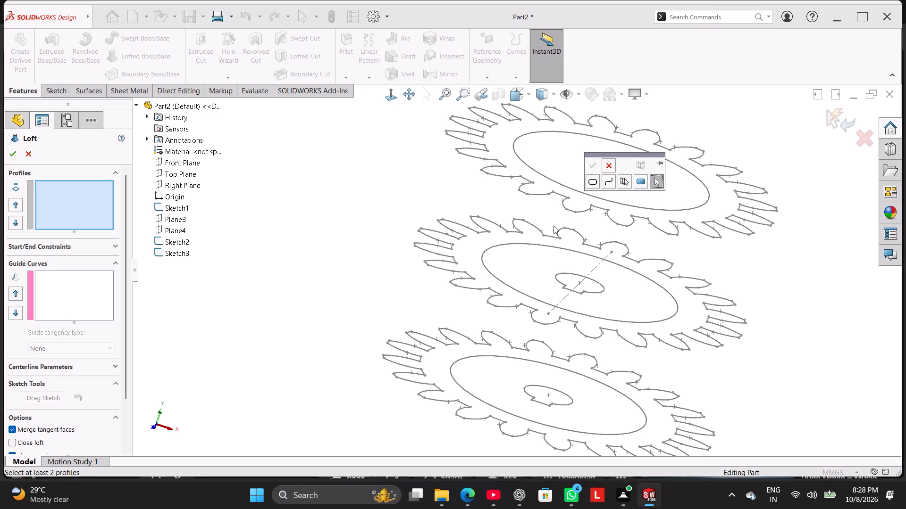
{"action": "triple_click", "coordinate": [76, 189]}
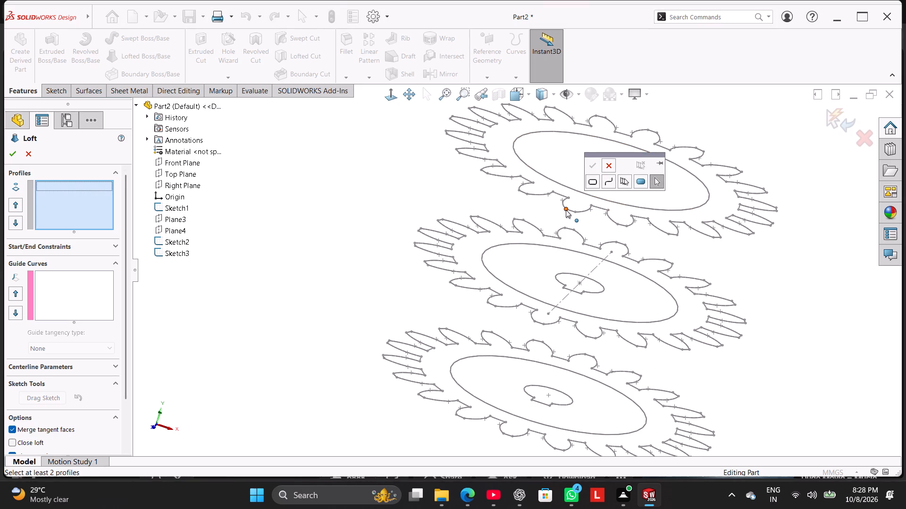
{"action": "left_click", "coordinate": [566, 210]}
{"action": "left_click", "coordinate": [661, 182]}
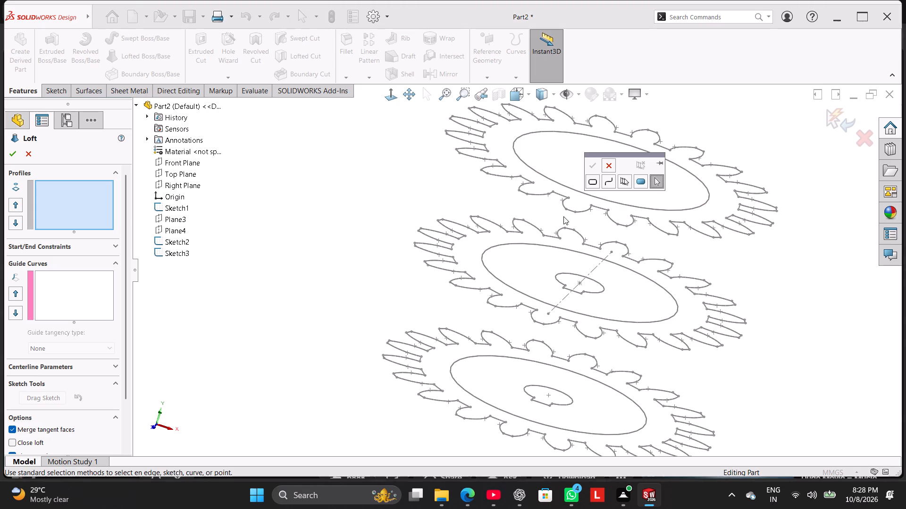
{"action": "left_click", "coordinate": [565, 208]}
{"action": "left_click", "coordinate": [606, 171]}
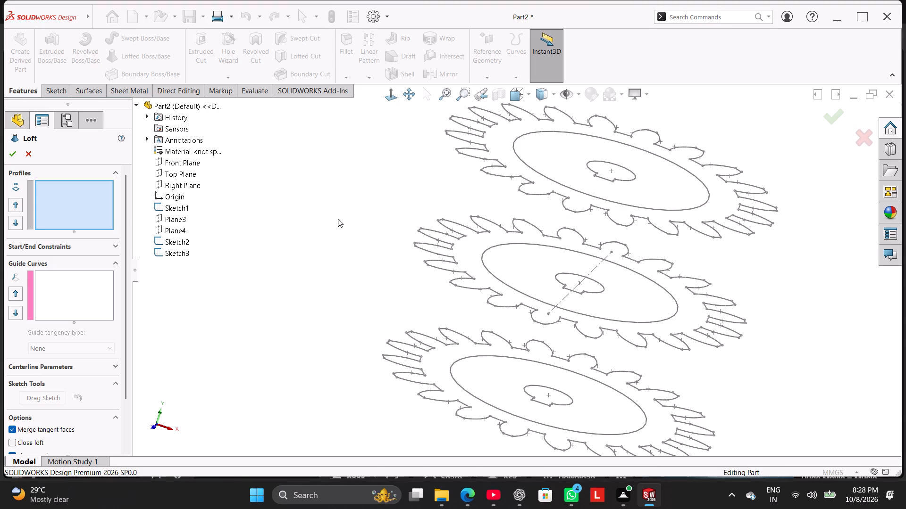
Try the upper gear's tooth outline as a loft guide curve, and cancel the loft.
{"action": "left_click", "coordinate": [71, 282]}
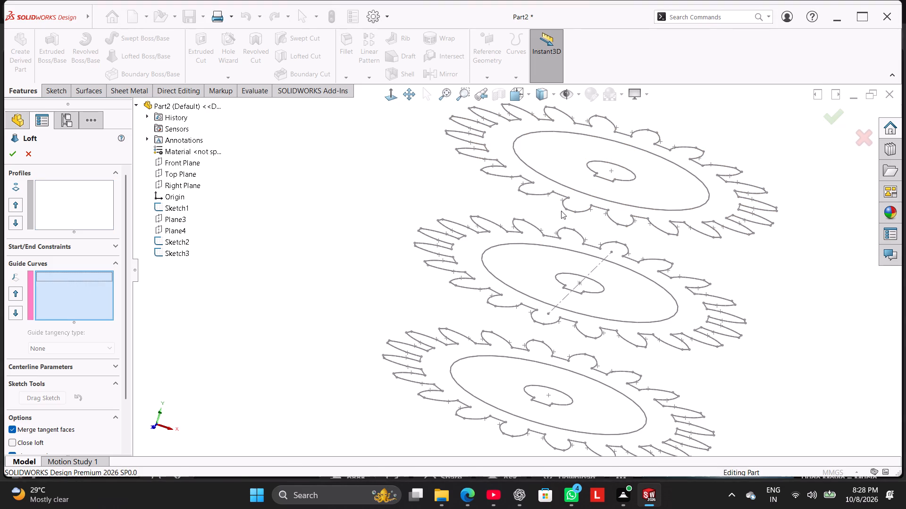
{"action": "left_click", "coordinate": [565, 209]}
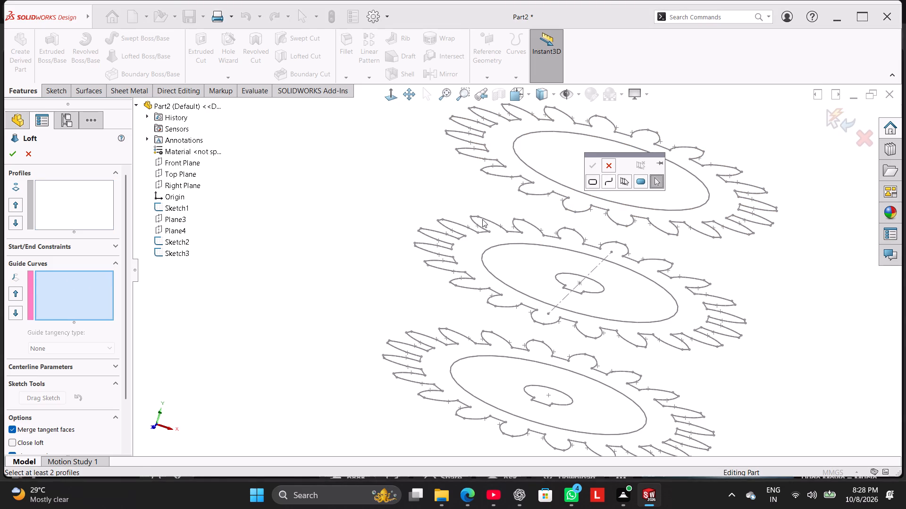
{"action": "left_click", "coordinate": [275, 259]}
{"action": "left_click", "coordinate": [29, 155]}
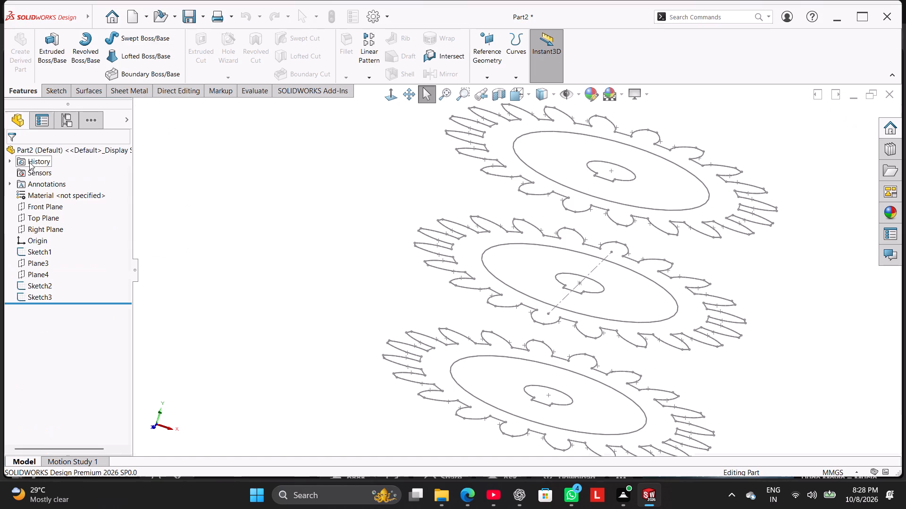
Start a new loft and expand its start and end constraint settings.
{"action": "left_click", "coordinate": [139, 60]}
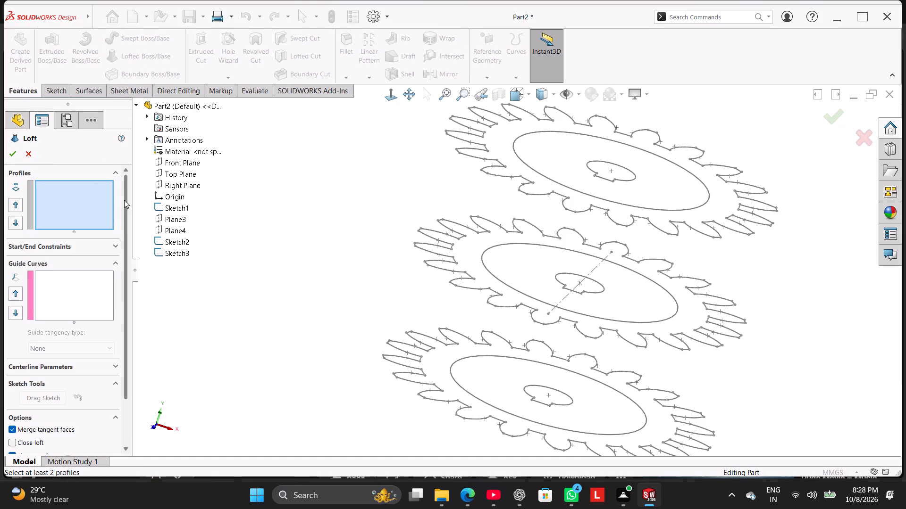
{"action": "left_click_drag", "start_coordinate": [124, 200], "coordinate": [132, 196]}
{"action": "left_click", "coordinate": [109, 245]}
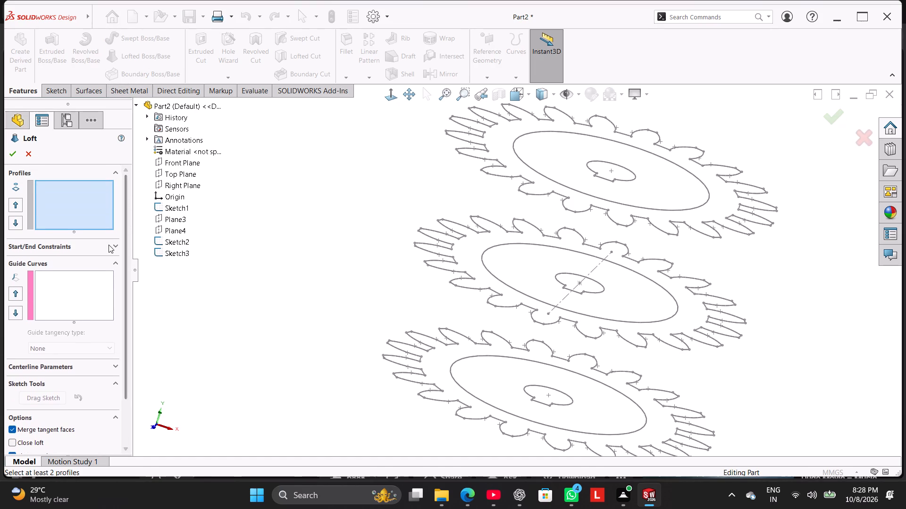
{"action": "left_click", "coordinate": [118, 170]}
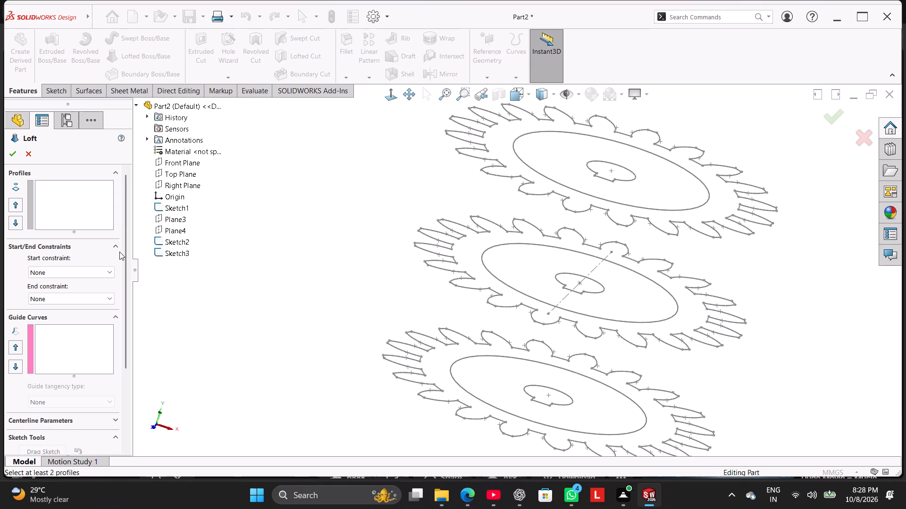
{"action": "left_click_drag", "start_coordinate": [124, 266], "coordinate": [126, 282]}
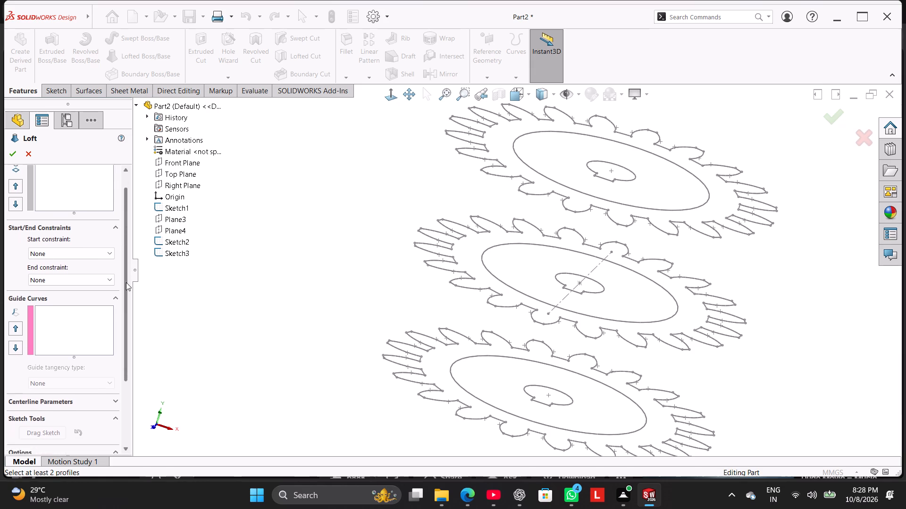
{"action": "left_click_drag", "start_coordinate": [126, 282], "coordinate": [139, 210]}
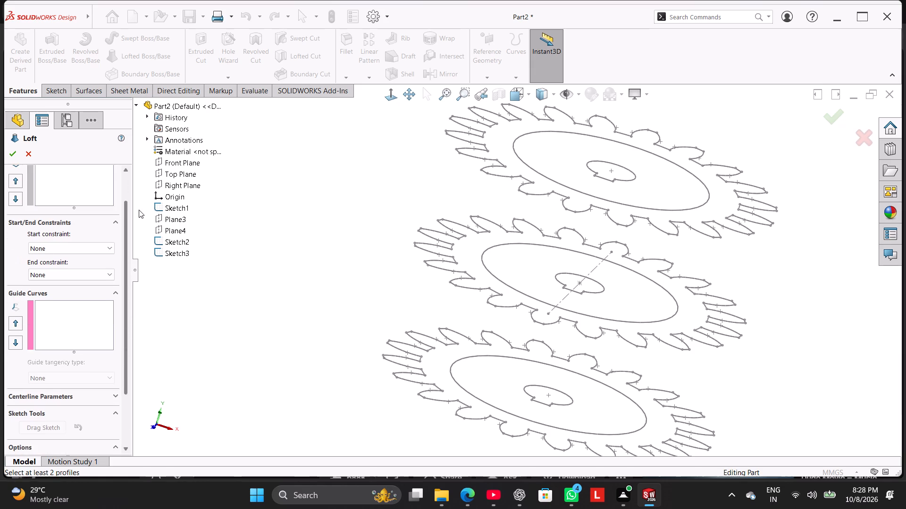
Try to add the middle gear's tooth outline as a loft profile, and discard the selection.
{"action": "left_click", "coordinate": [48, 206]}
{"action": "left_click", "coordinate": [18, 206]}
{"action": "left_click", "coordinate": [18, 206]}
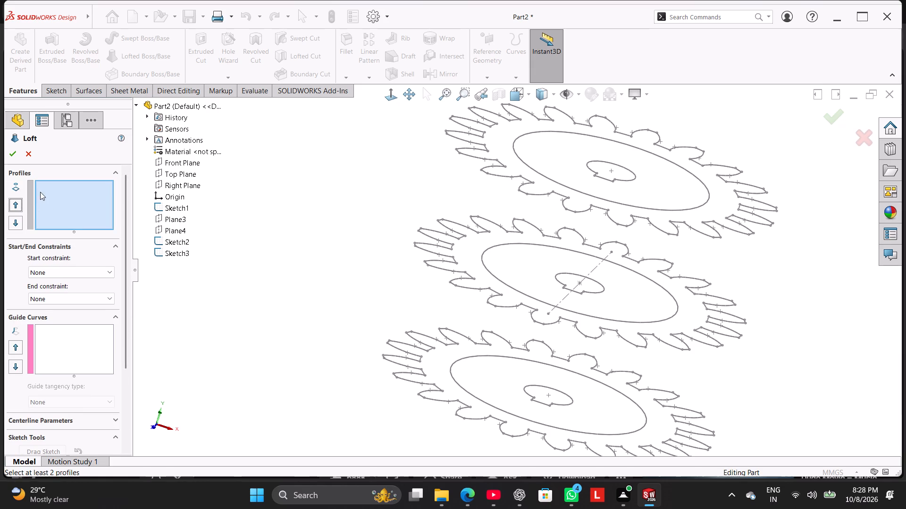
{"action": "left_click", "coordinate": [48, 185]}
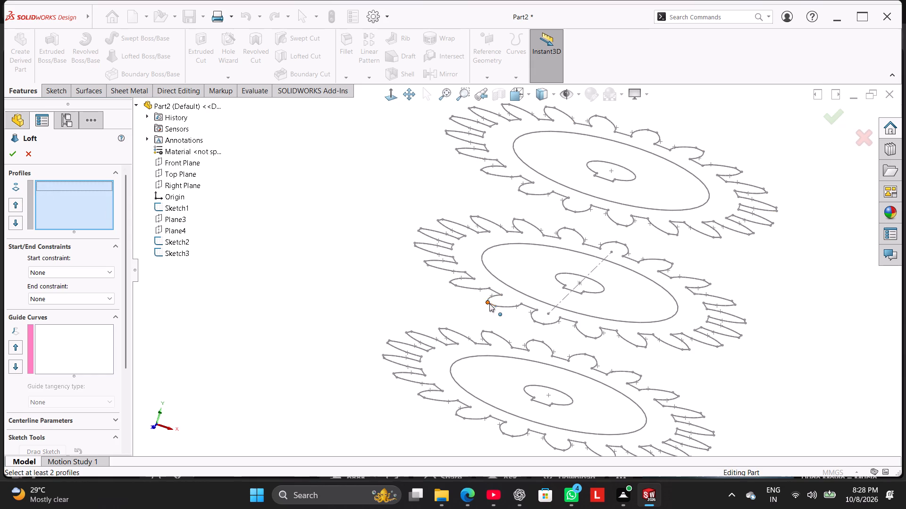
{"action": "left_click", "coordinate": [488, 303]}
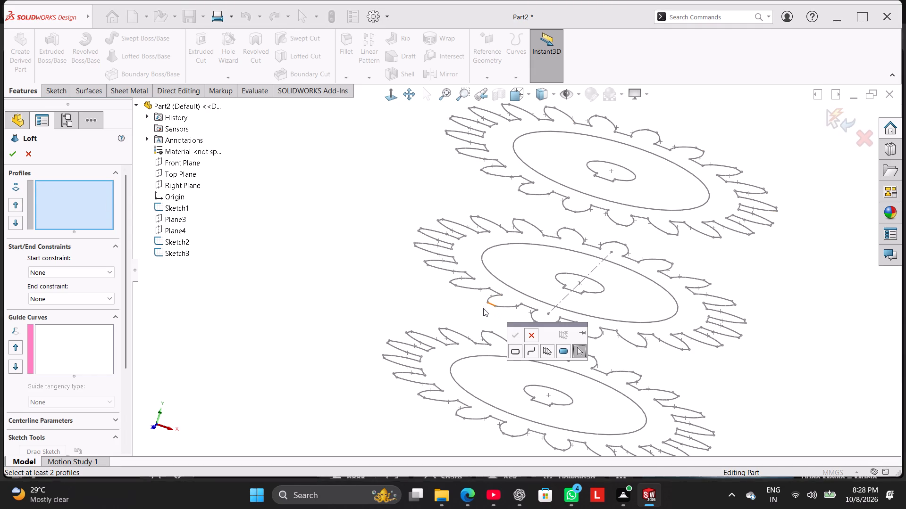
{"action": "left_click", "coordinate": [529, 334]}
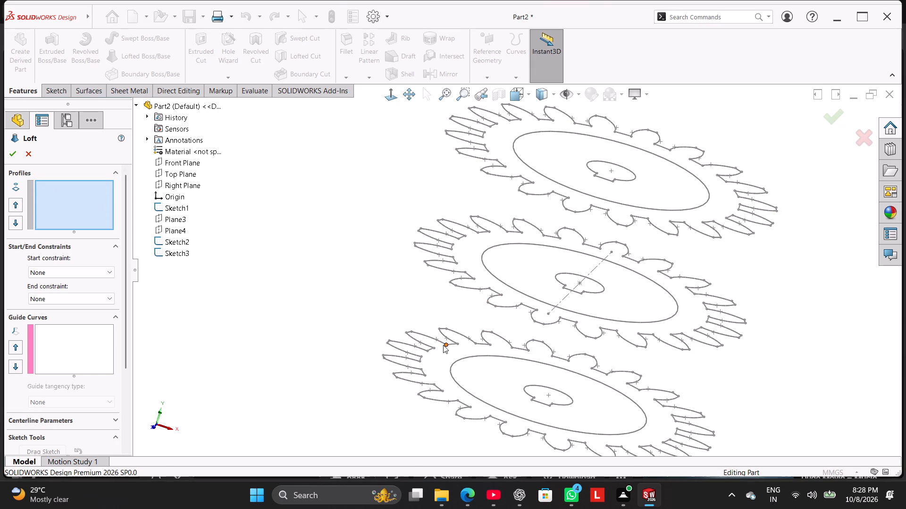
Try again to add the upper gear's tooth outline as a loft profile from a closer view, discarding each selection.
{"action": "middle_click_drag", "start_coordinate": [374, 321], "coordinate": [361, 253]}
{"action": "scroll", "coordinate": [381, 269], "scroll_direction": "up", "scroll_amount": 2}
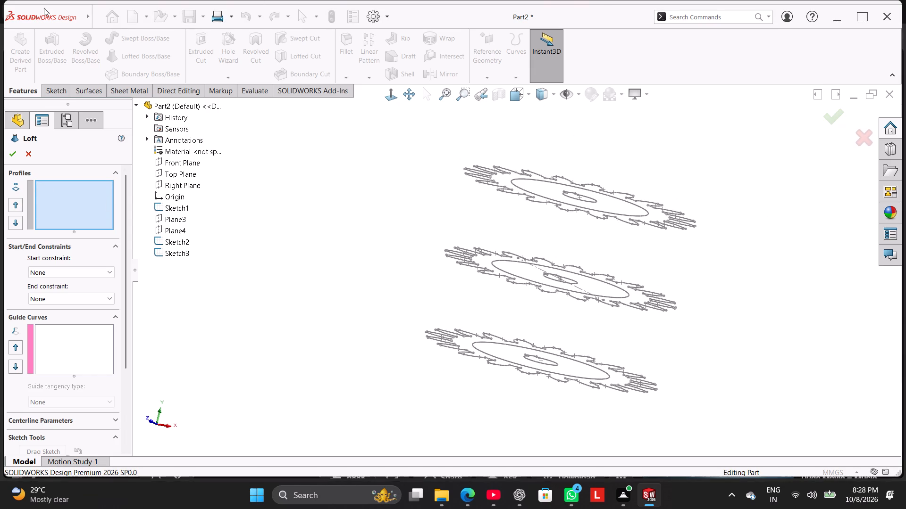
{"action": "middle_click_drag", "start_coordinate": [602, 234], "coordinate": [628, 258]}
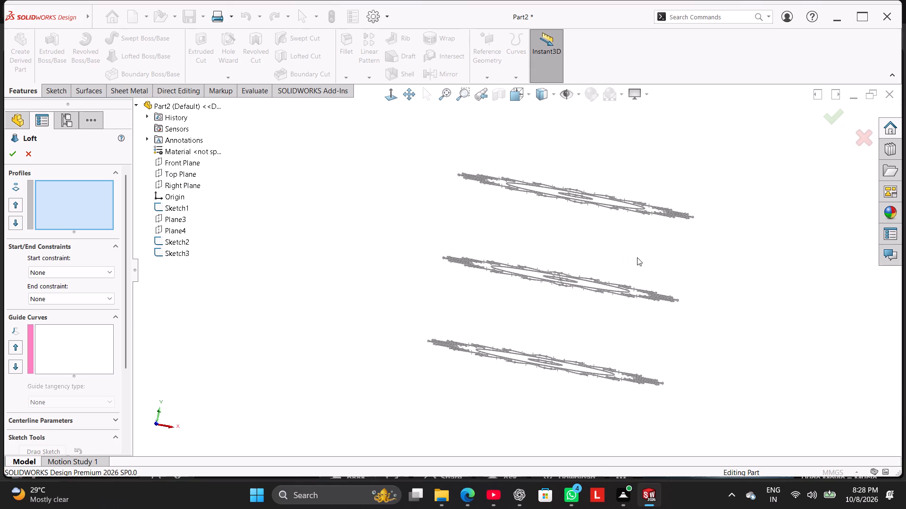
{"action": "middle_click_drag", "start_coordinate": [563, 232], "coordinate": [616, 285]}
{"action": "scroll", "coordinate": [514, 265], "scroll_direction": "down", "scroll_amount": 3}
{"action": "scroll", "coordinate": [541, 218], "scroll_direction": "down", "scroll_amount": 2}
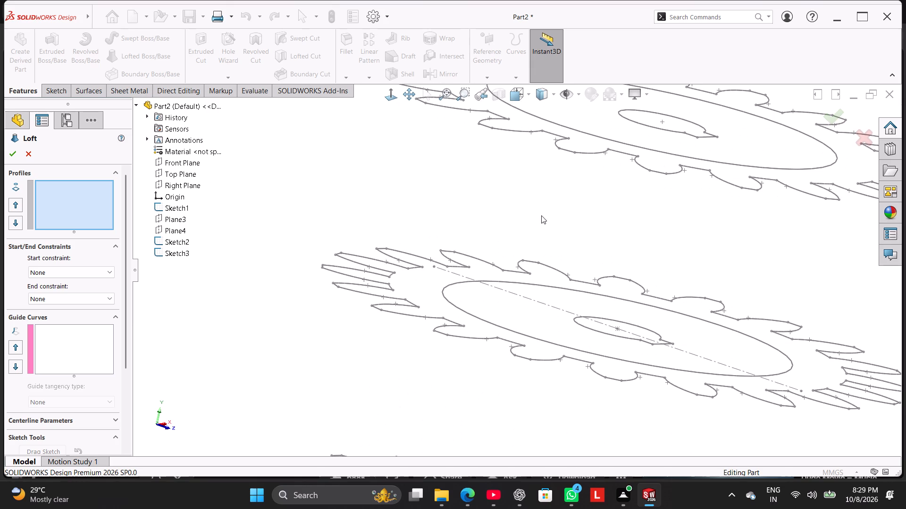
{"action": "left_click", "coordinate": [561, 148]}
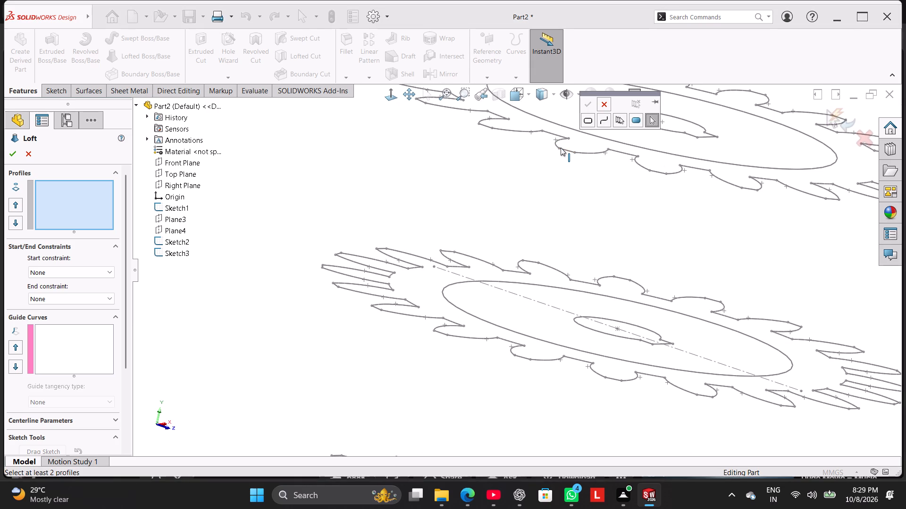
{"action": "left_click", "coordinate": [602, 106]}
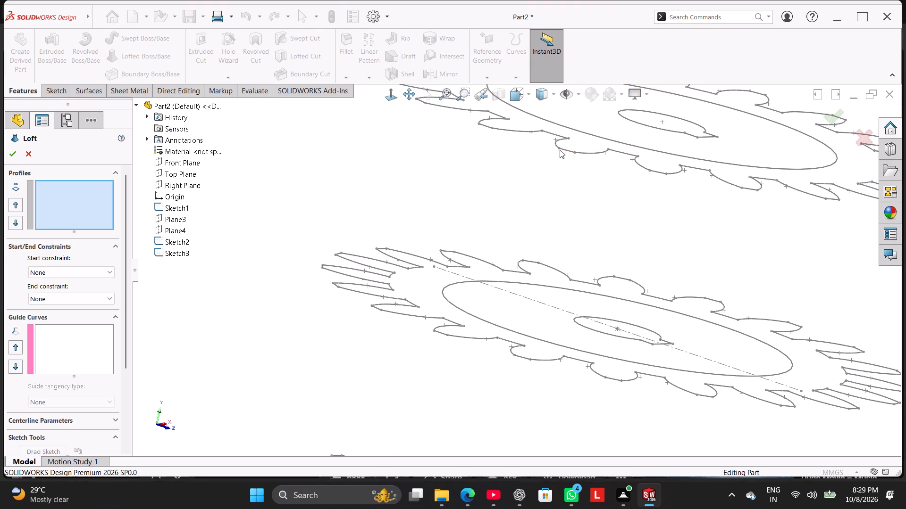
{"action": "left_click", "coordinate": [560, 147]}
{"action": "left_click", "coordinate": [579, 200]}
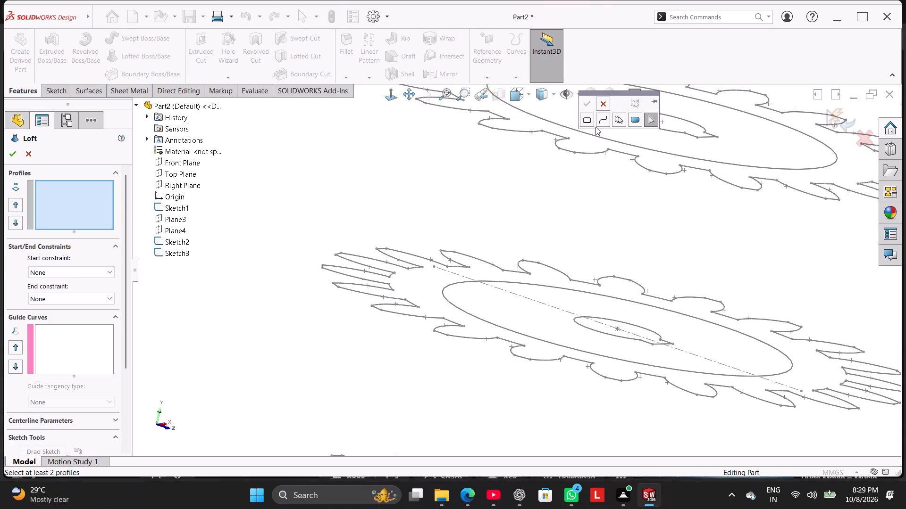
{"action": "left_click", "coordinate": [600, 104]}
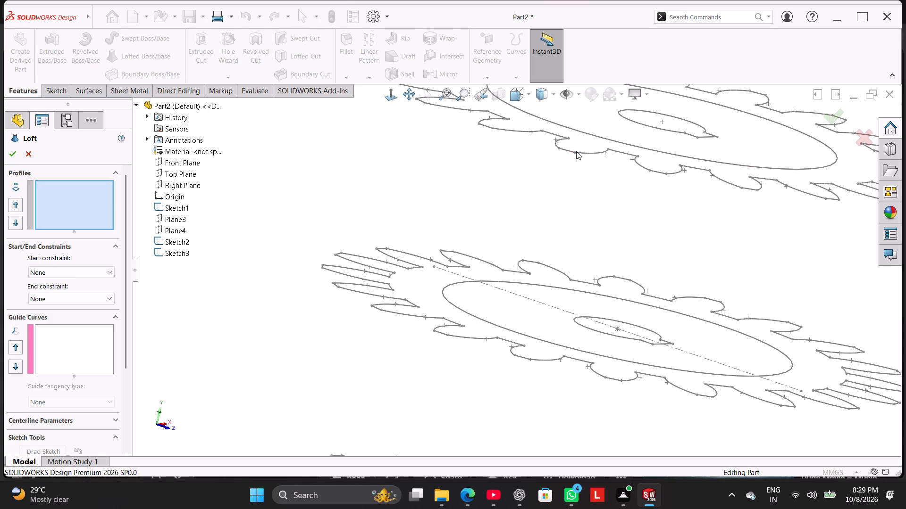
Try selecting the upper gear's tooth outline as a loft profile using open-loop selection.
{"action": "left_click", "coordinate": [576, 152]}
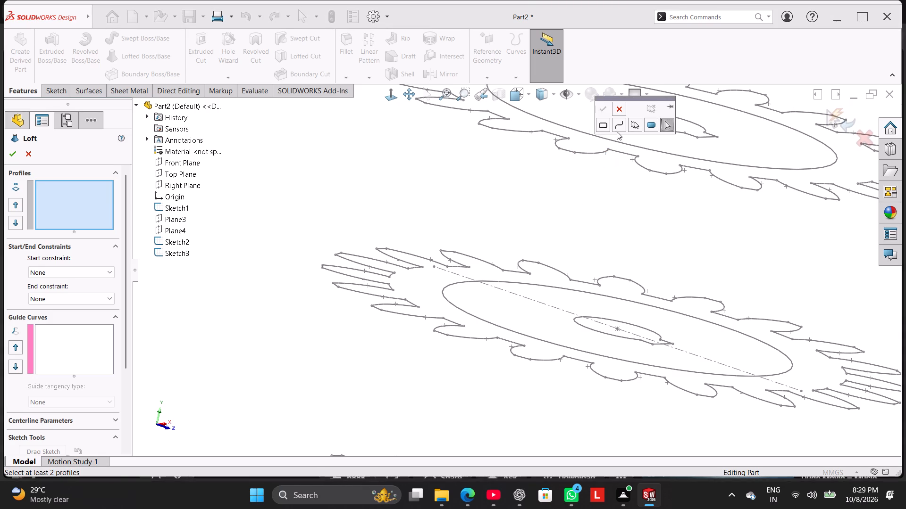
{"action": "left_click", "coordinate": [617, 127]}
{"action": "left_click", "coordinate": [575, 151]}
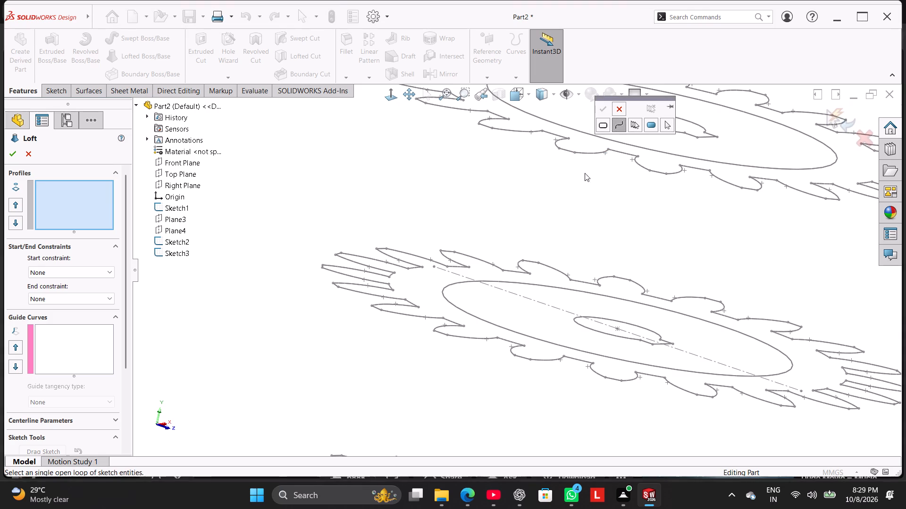
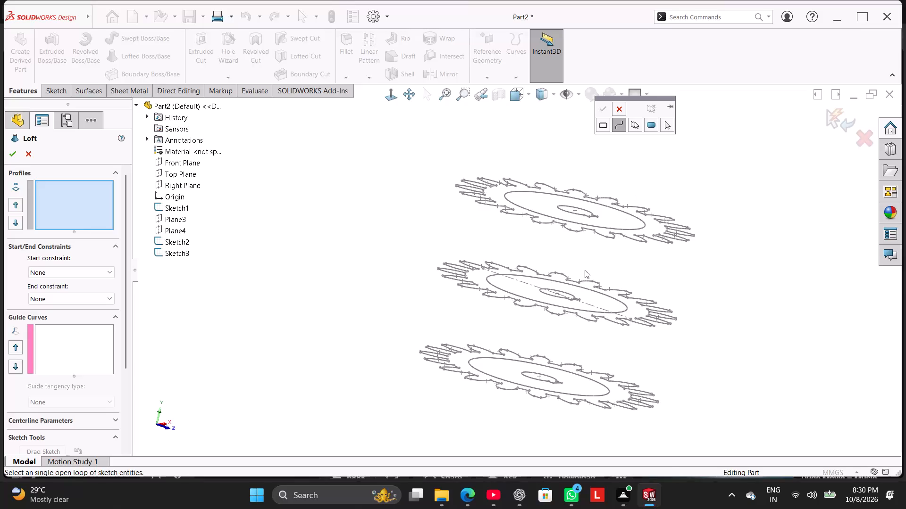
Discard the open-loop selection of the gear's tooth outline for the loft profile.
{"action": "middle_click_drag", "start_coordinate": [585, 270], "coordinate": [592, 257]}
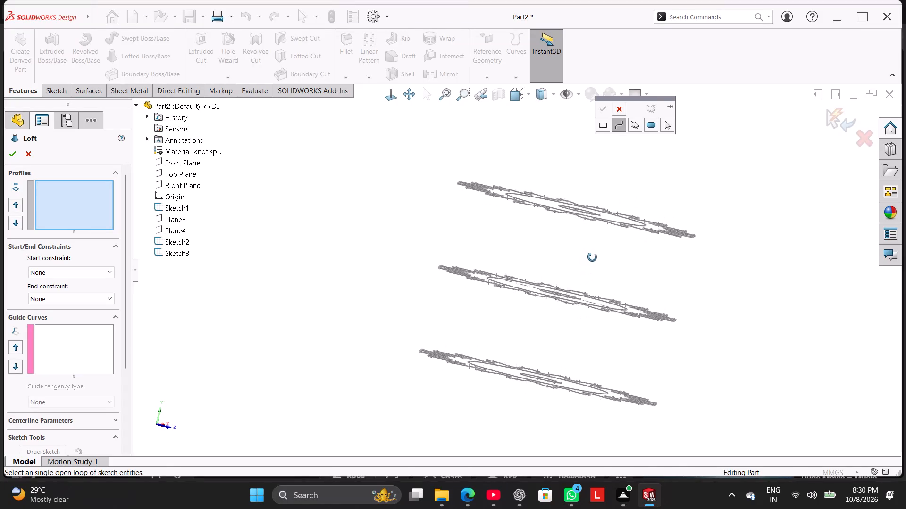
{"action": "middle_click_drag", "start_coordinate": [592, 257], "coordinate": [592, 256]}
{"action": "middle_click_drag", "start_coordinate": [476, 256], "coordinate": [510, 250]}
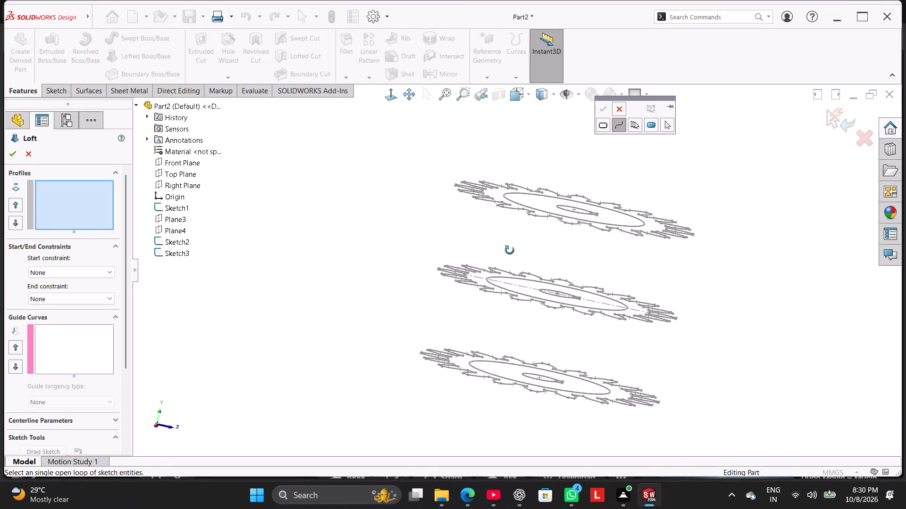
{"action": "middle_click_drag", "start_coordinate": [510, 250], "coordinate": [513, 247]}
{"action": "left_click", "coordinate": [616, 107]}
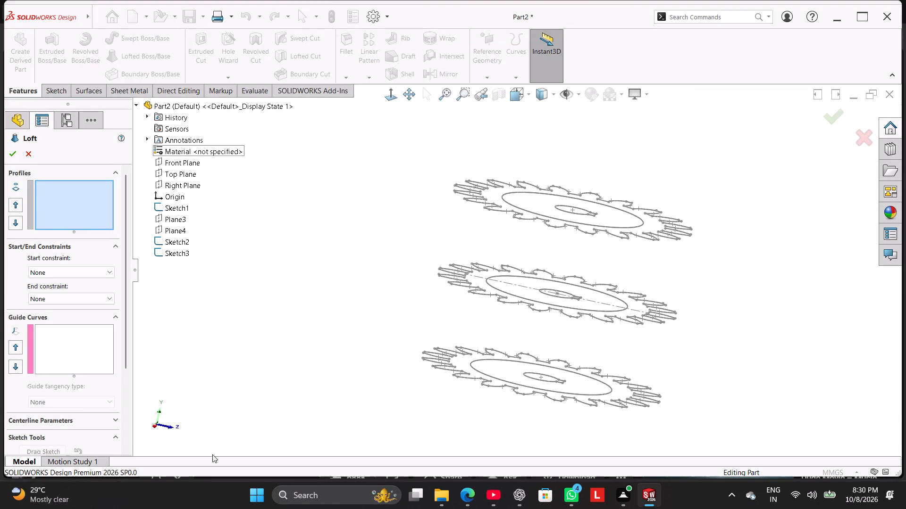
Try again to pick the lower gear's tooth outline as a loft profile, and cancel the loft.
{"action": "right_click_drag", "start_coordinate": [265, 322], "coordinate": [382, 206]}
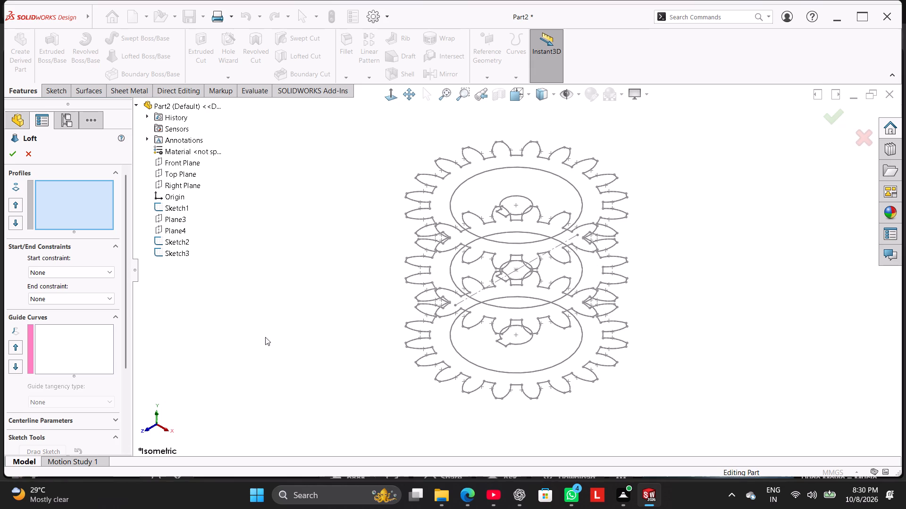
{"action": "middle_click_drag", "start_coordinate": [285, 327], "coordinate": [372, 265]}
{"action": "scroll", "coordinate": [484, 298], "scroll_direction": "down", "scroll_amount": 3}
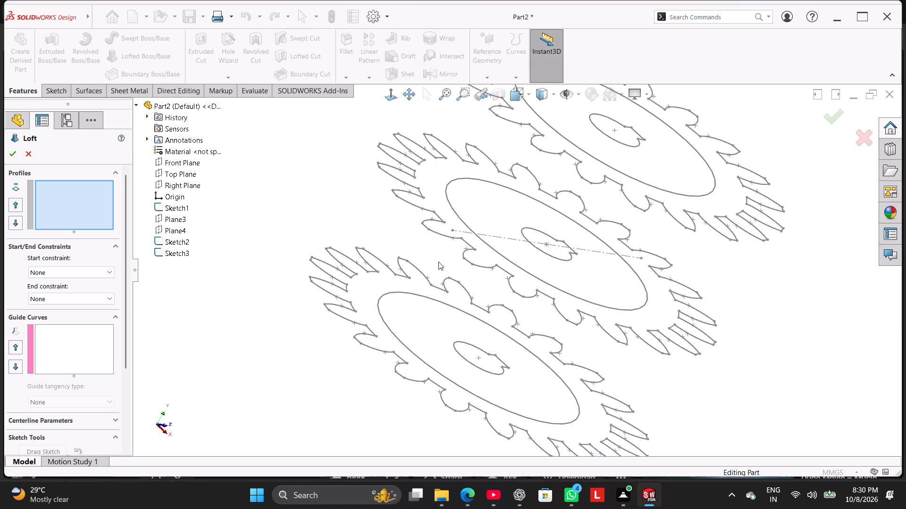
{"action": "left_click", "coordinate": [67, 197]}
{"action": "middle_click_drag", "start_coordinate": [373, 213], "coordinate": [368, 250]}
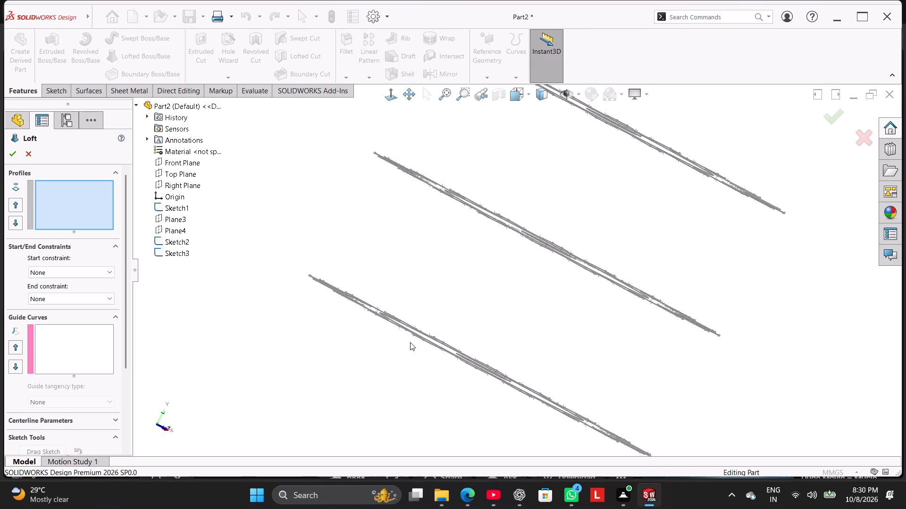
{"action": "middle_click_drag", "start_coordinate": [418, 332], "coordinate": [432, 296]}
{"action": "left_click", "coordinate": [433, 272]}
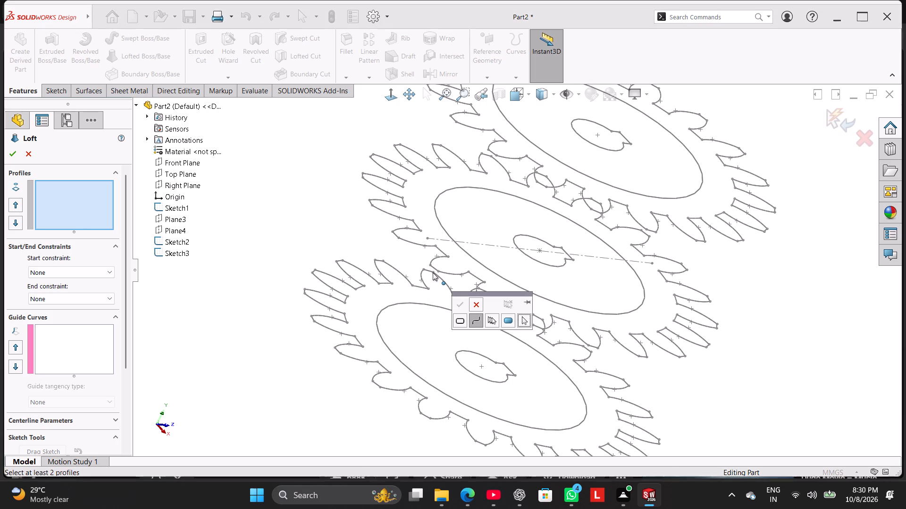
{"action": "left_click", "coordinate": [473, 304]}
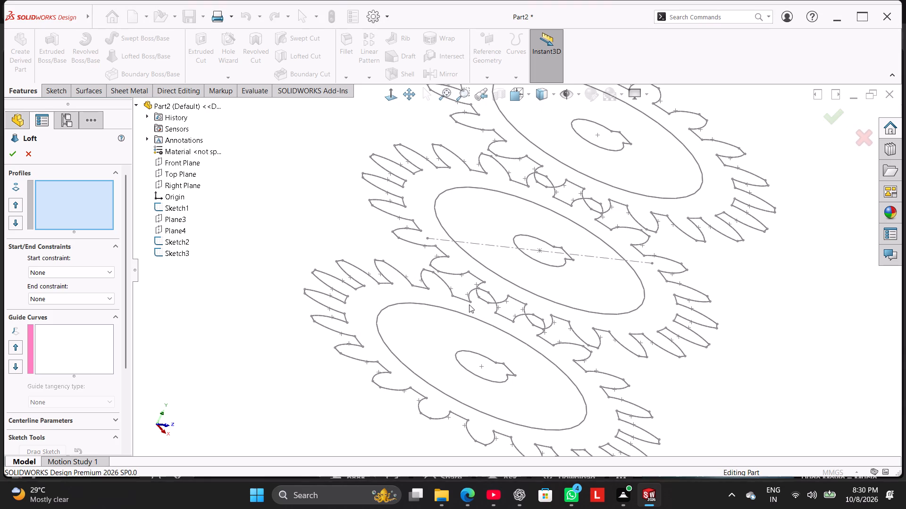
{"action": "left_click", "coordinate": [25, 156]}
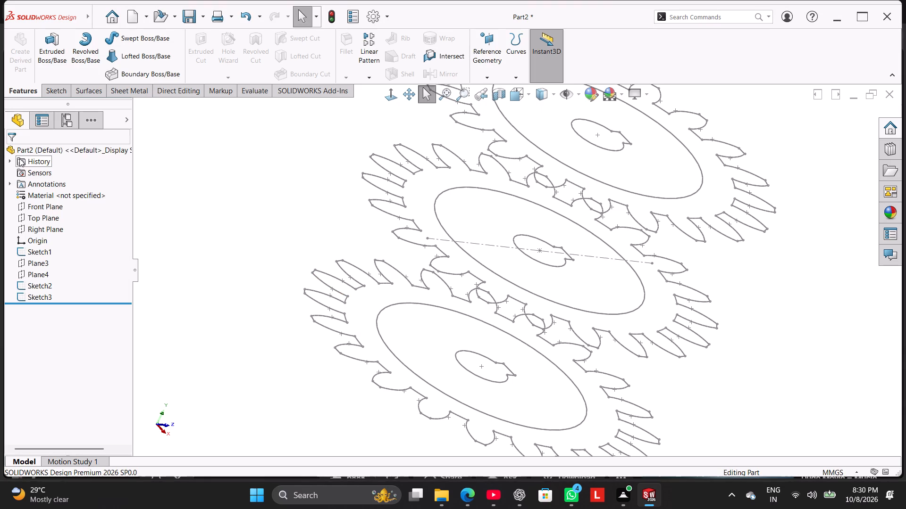
Open Sketch3 for editing and delete the large inner circle between the bore and the teeth.
{"action": "left_click", "coordinate": [56, 91]}
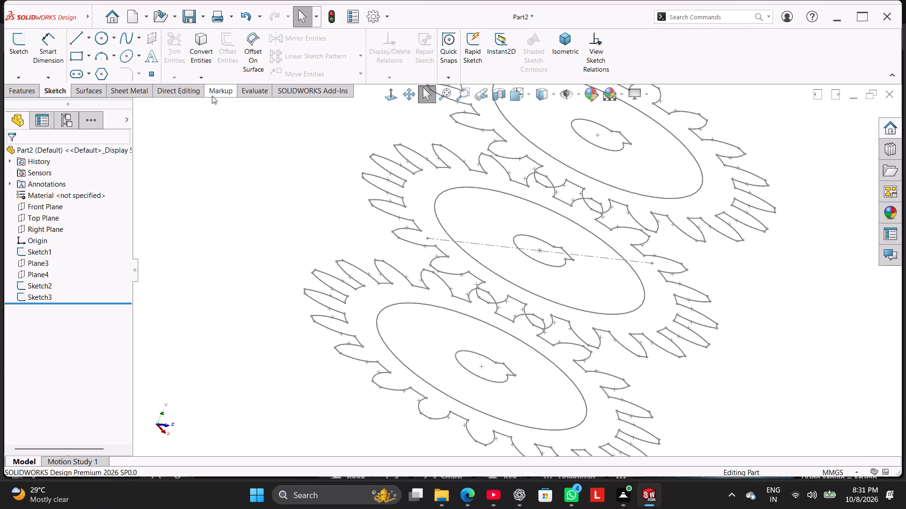
{"action": "left_click", "coordinate": [12, 51]}
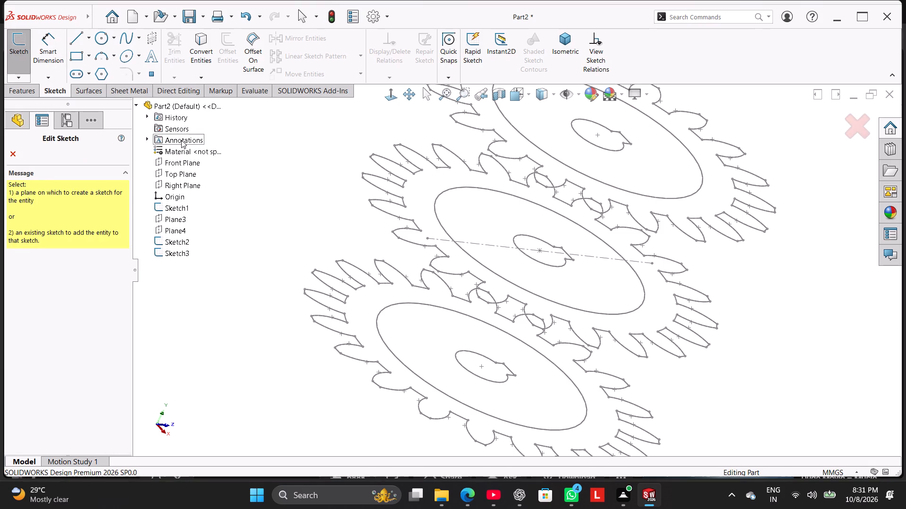
{"action": "double_click", "coordinate": [171, 251]}
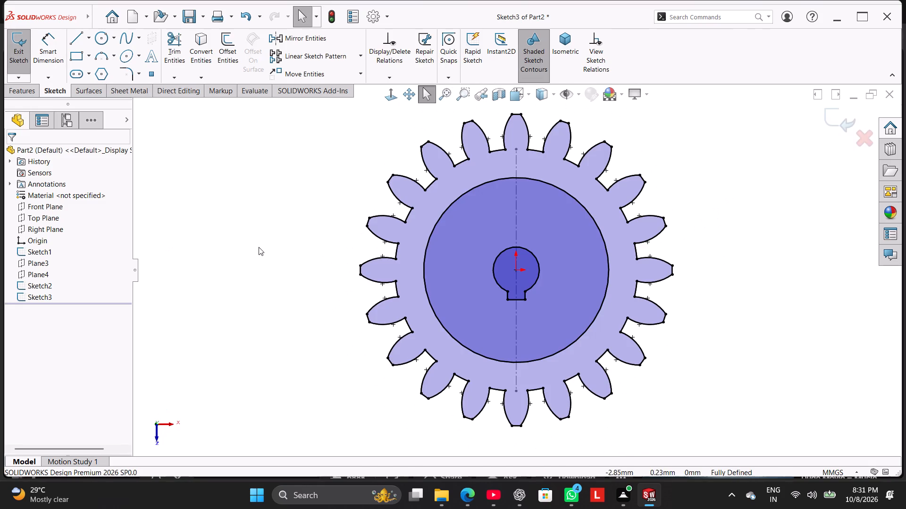
{"action": "left_click", "coordinate": [262, 246]}
{"action": "middle_click_drag", "start_coordinate": [270, 246], "coordinate": [268, 259]}
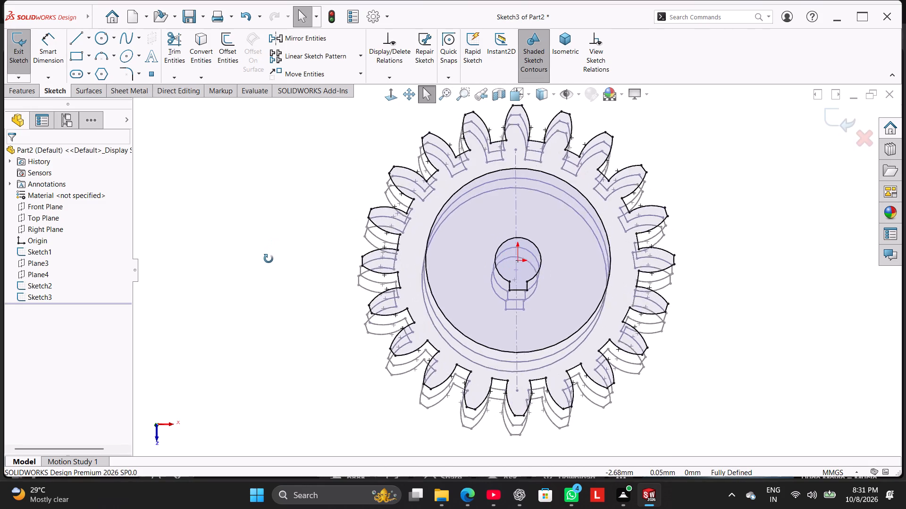
{"action": "middle_click_drag", "start_coordinate": [268, 259], "coordinate": [289, 216]}
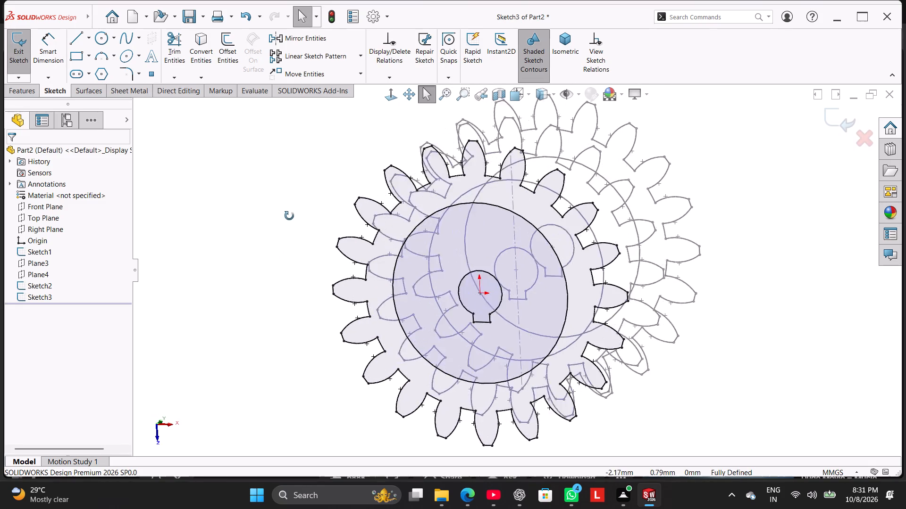
{"action": "middle_click_drag", "start_coordinate": [289, 216], "coordinate": [302, 207]}
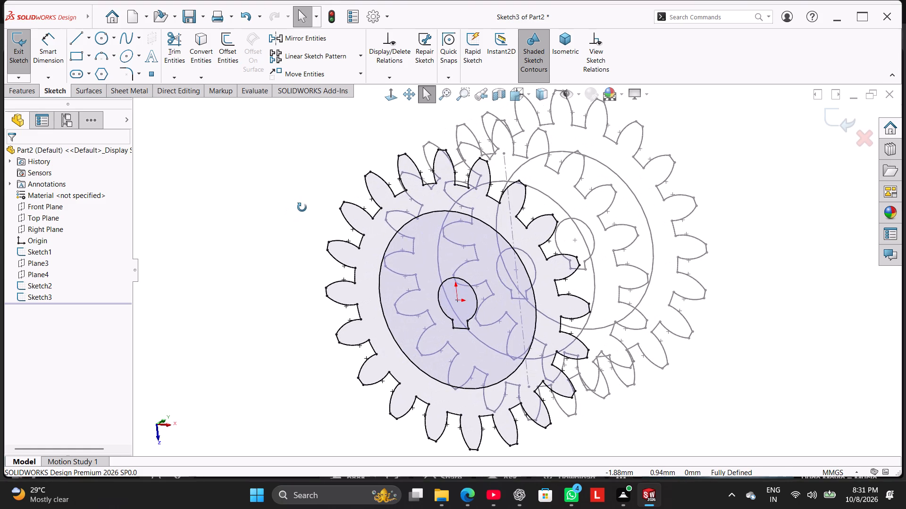
{"action": "middle_click_drag", "start_coordinate": [302, 207], "coordinate": [300, 216]}
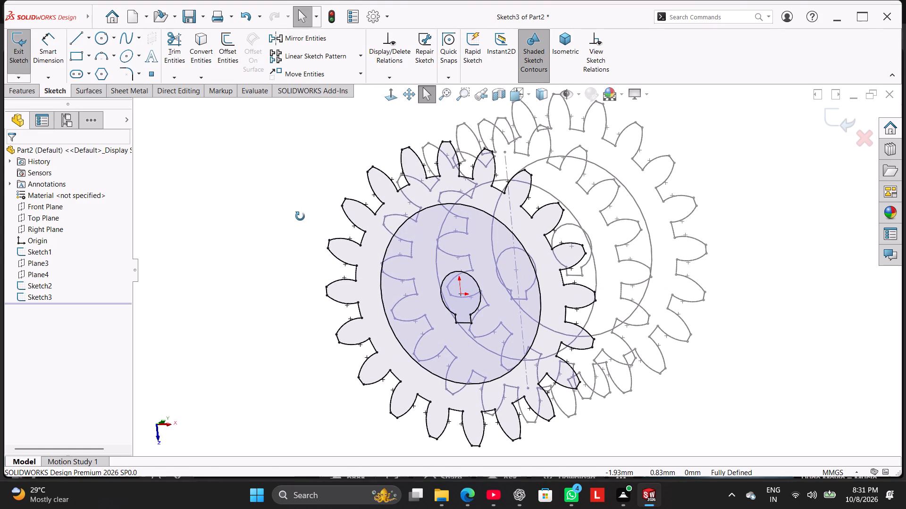
{"action": "middle_click_drag", "start_coordinate": [300, 216], "coordinate": [267, 256]}
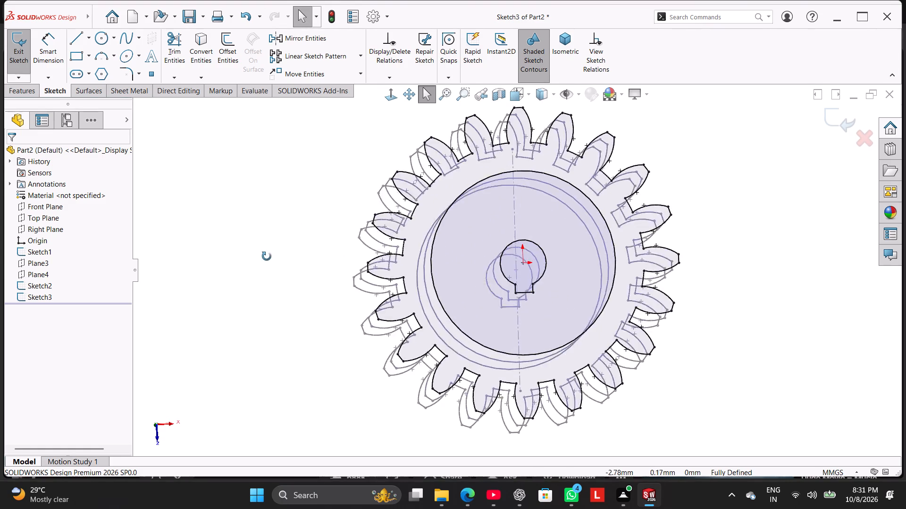
{"action": "middle_click_drag", "start_coordinate": [267, 256], "coordinate": [278, 264]}
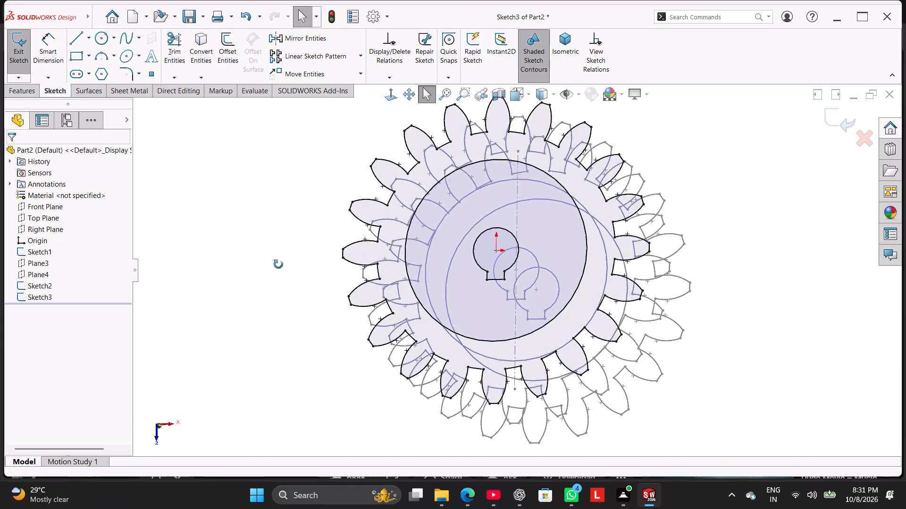
{"action": "middle_click_drag", "start_coordinate": [278, 264], "coordinate": [274, 233]}
{"action": "left_click", "coordinate": [390, 97]}
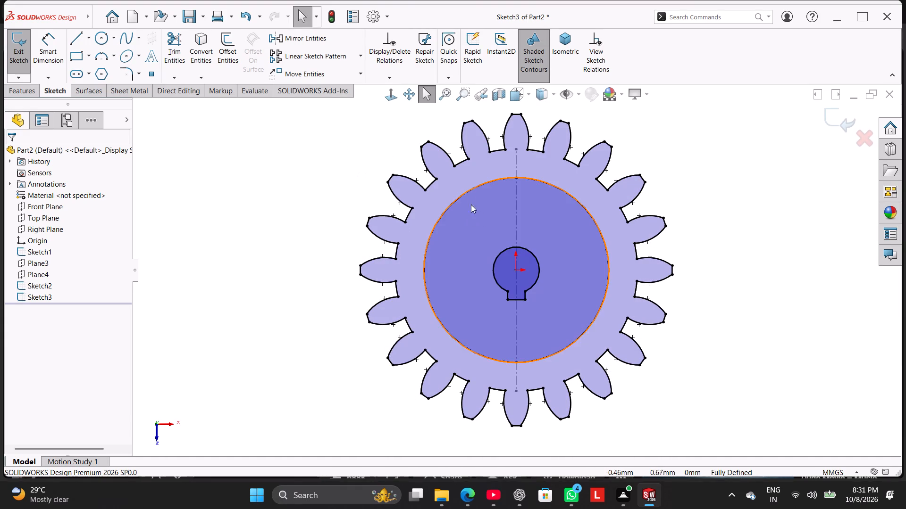
{"action": "right_click", "coordinate": [470, 189]}
{"action": "left_click", "coordinate": [513, 331]}
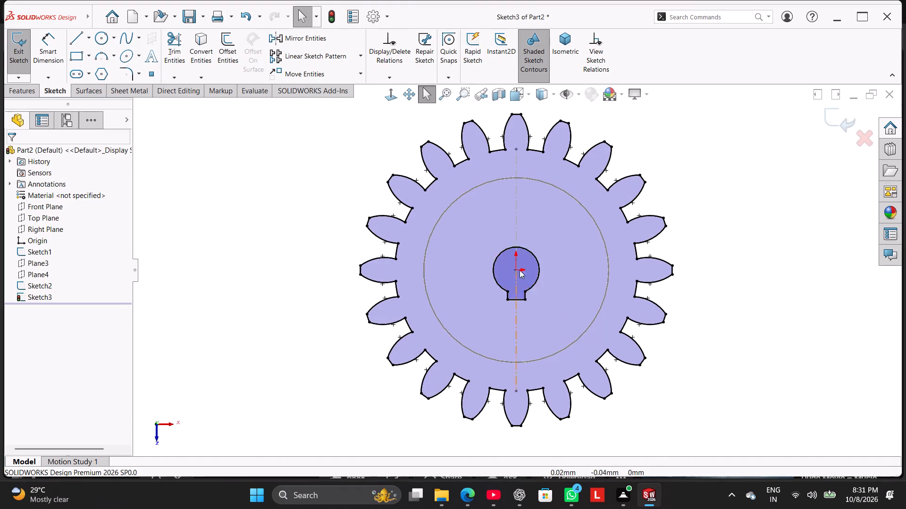
Delete the central bore arc and the keyway's bottom line from Sketch3.
{"action": "right_click", "coordinate": [530, 254]}
{"action": "left_click", "coordinate": [553, 402]}
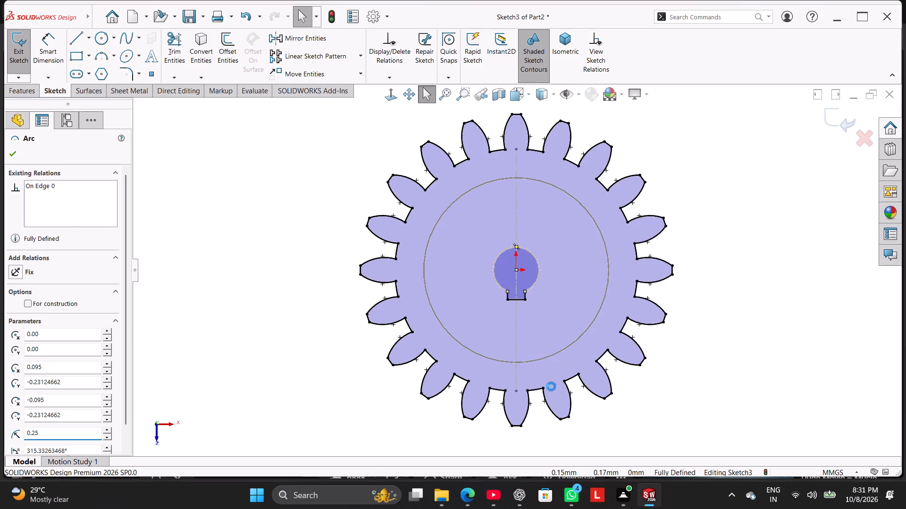
{"action": "right_click", "coordinate": [520, 302]}
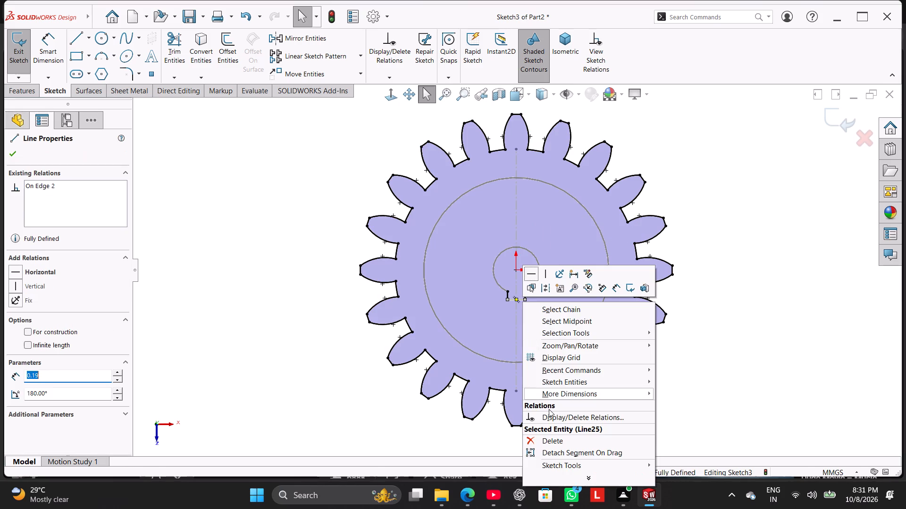
{"action": "left_click", "coordinate": [557, 444]}
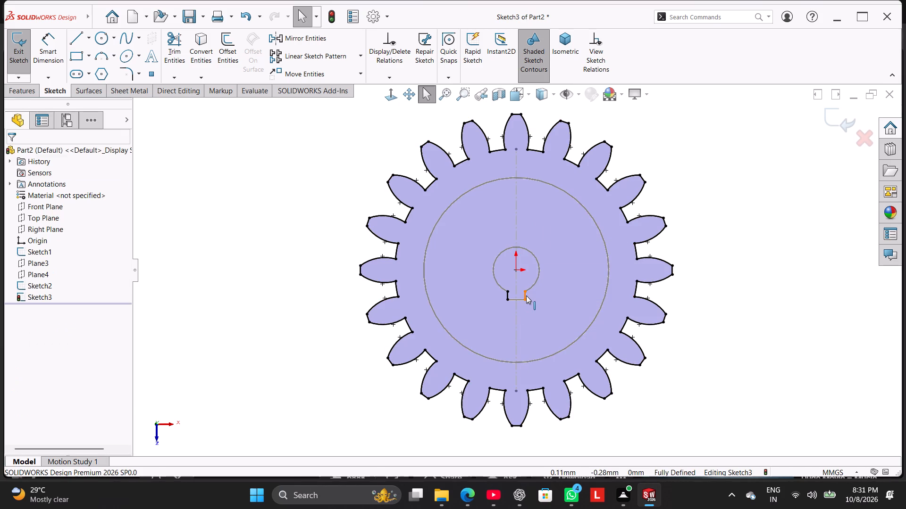
Delete the keyway's two remaining side lines so Sketch3 keeps only the tooth outline, and exit the sketch.
{"action": "right_click", "coordinate": [527, 298]}
{"action": "left_click", "coordinate": [494, 317]}
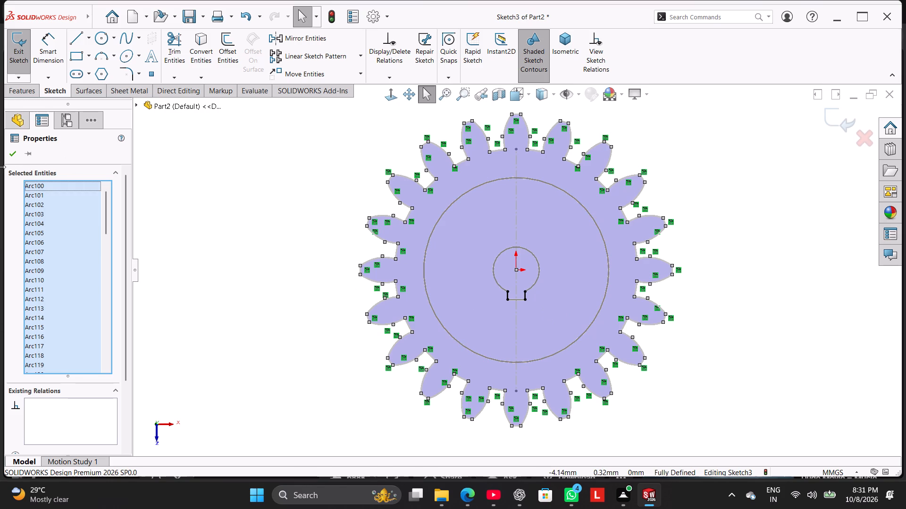
{"action": "left_click", "coordinate": [18, 154]}
{"action": "left_click_drag", "start_coordinate": [558, 316], "coordinate": [541, 304]}
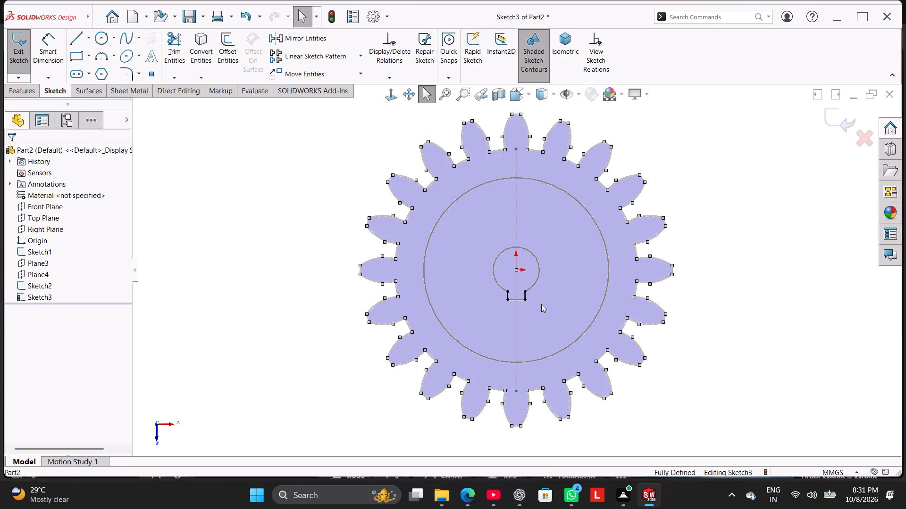
{"action": "left_click_drag", "start_coordinate": [541, 304], "coordinate": [499, 293]}
{"action": "left_click", "coordinate": [162, 261]}
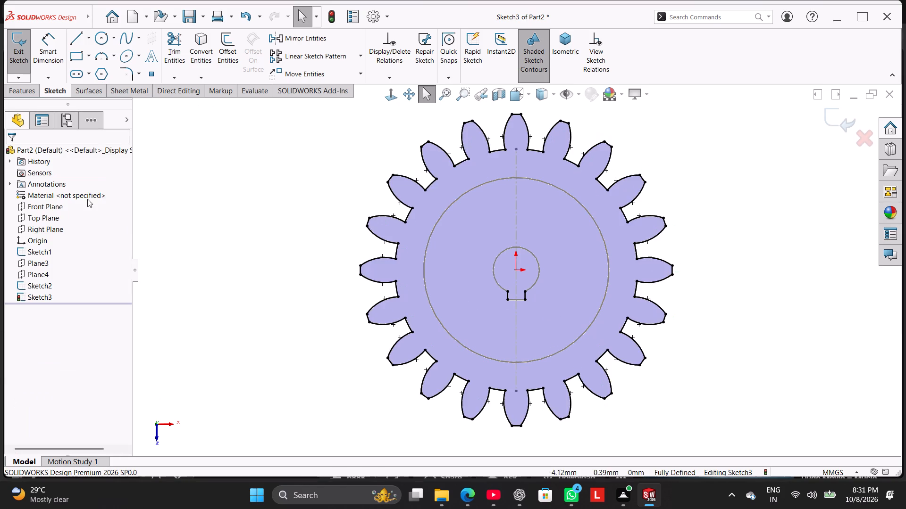
{"action": "left_click_drag", "start_coordinate": [543, 303], "coordinate": [503, 284]}
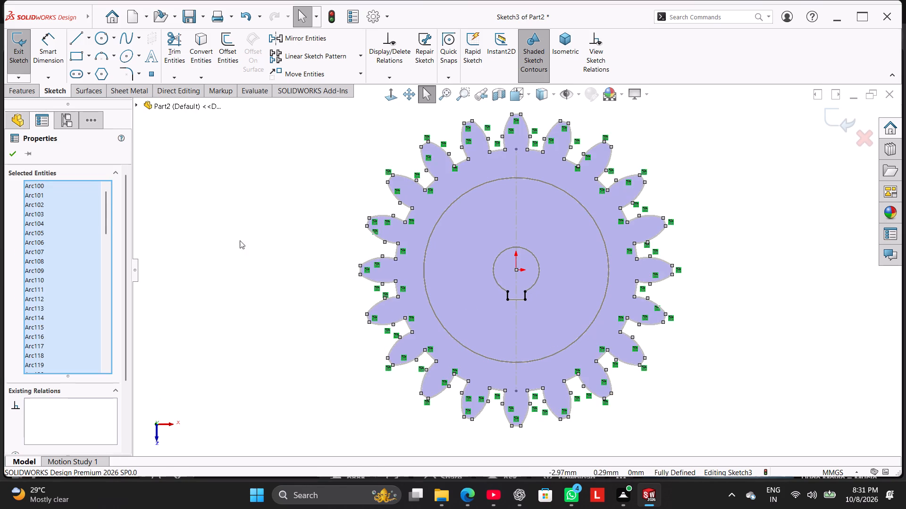
{"action": "left_click", "coordinate": [217, 208]}
{"action": "scroll", "coordinate": [577, 291], "scroll_direction": "down", "scroll_amount": 4}
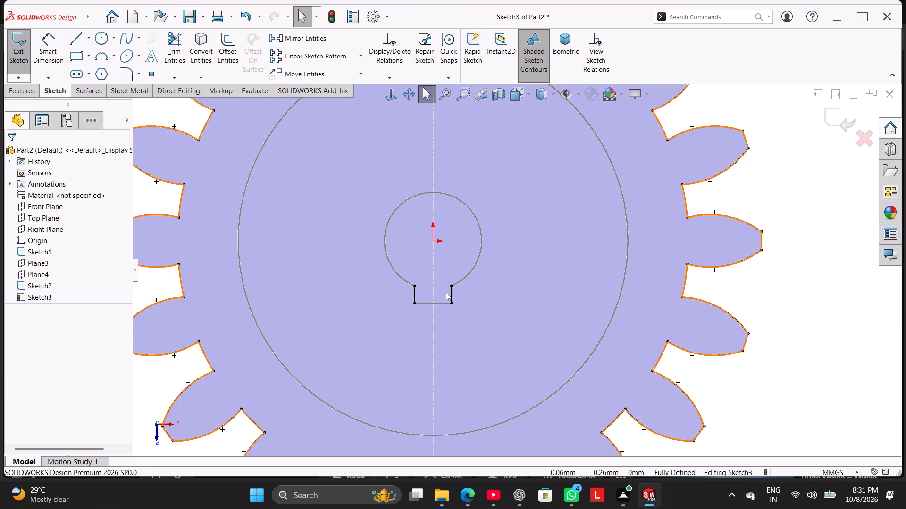
{"action": "right_click", "coordinate": [451, 293]}
{"action": "left_click", "coordinate": [486, 417]}
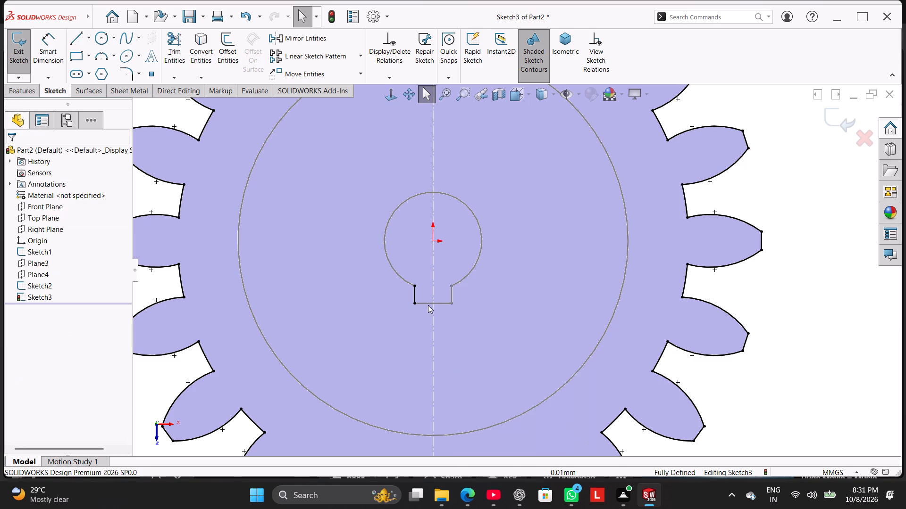
{"action": "right_click", "coordinate": [415, 292]}
{"action": "left_click", "coordinate": [469, 417]}
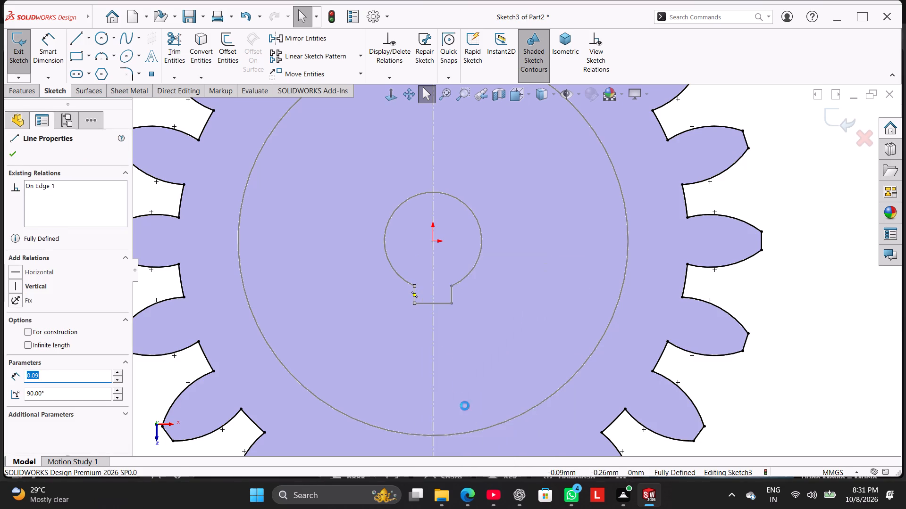
{"action": "scroll", "coordinate": [441, 321], "scroll_direction": "up", "scroll_amount": 5}
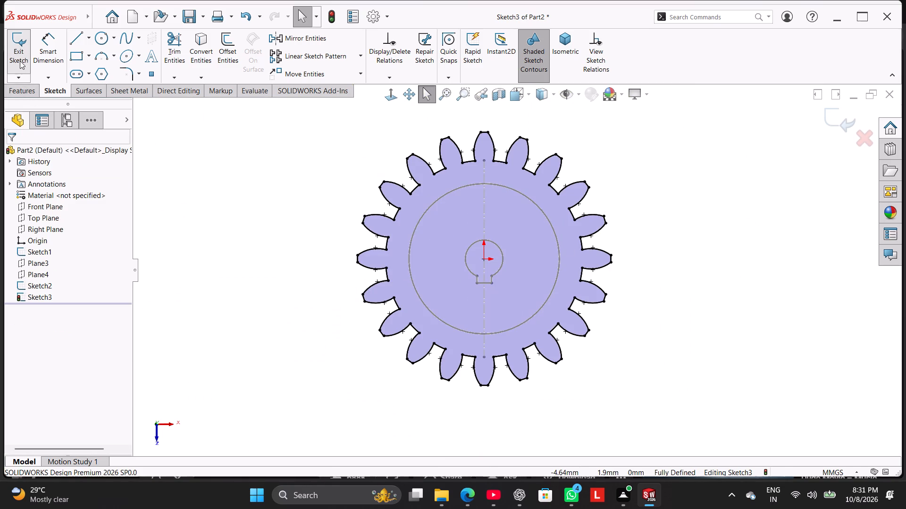
{"action": "left_click", "coordinate": [18, 61]}
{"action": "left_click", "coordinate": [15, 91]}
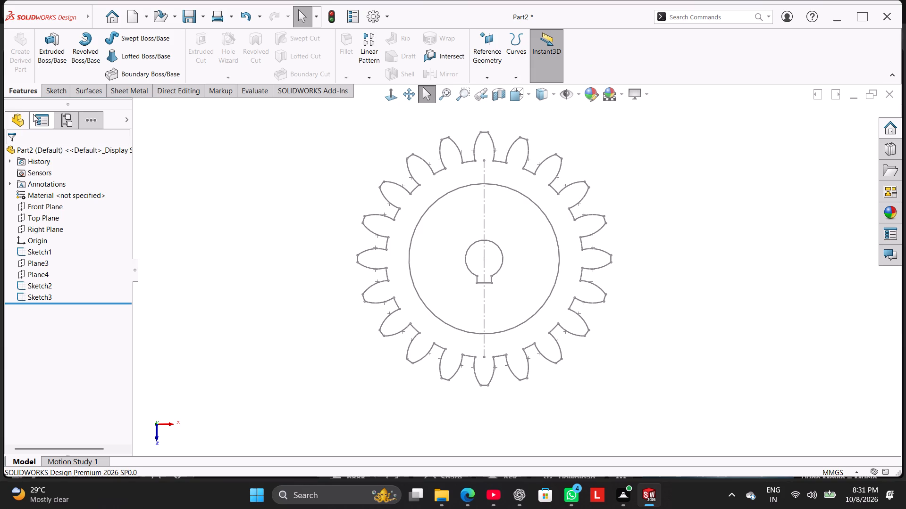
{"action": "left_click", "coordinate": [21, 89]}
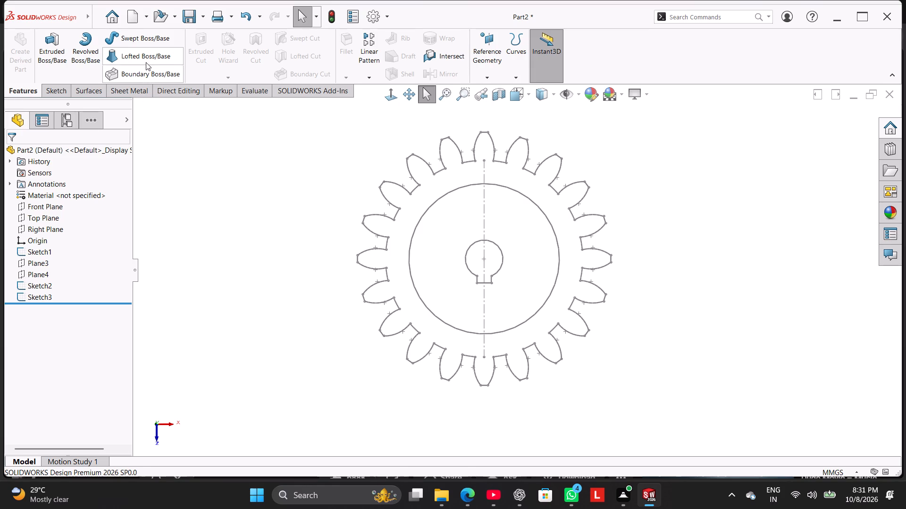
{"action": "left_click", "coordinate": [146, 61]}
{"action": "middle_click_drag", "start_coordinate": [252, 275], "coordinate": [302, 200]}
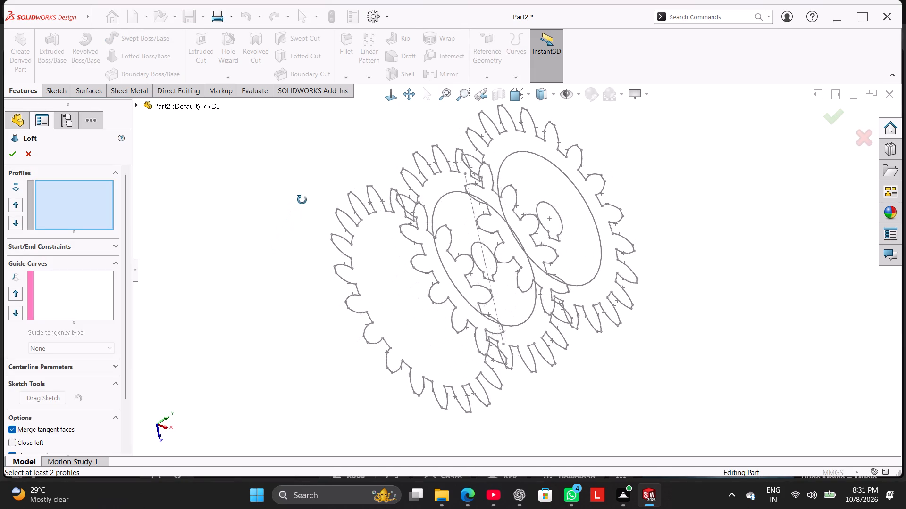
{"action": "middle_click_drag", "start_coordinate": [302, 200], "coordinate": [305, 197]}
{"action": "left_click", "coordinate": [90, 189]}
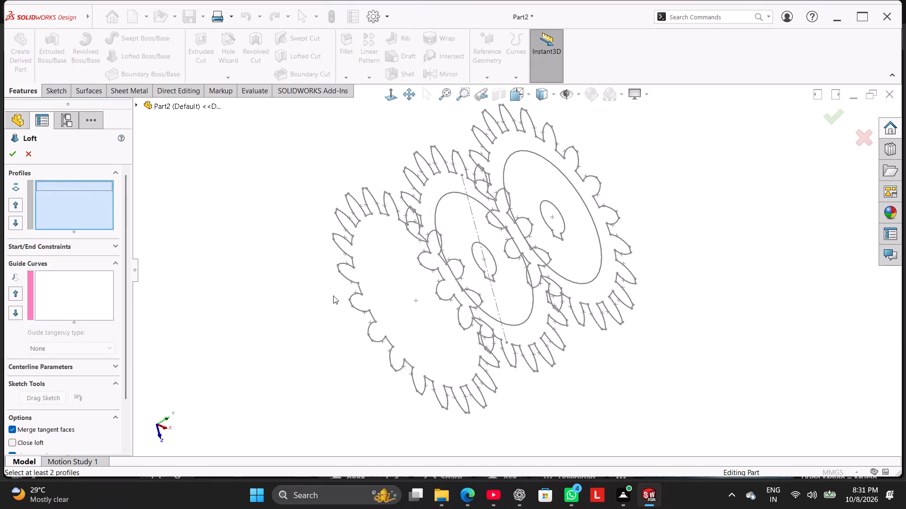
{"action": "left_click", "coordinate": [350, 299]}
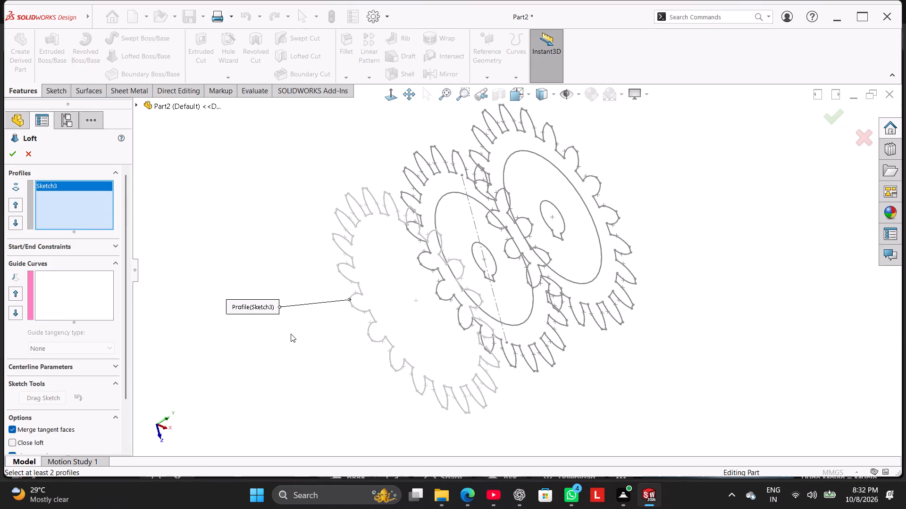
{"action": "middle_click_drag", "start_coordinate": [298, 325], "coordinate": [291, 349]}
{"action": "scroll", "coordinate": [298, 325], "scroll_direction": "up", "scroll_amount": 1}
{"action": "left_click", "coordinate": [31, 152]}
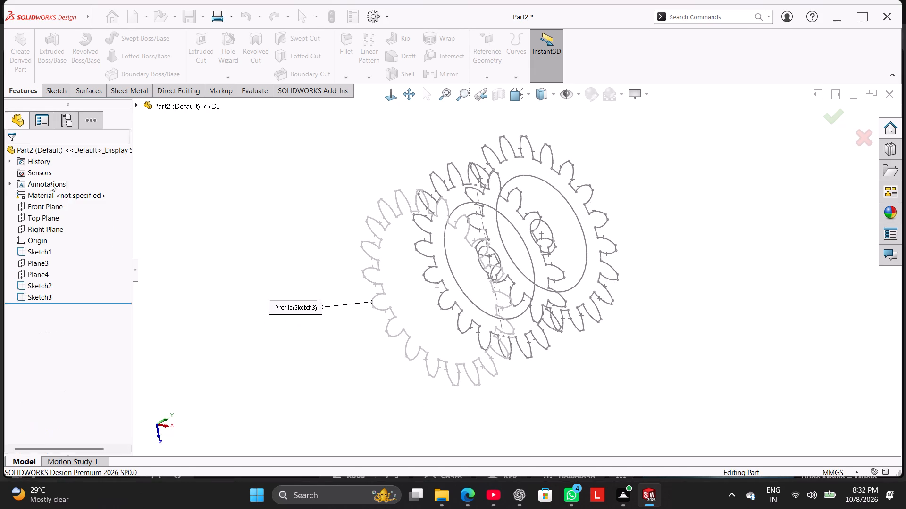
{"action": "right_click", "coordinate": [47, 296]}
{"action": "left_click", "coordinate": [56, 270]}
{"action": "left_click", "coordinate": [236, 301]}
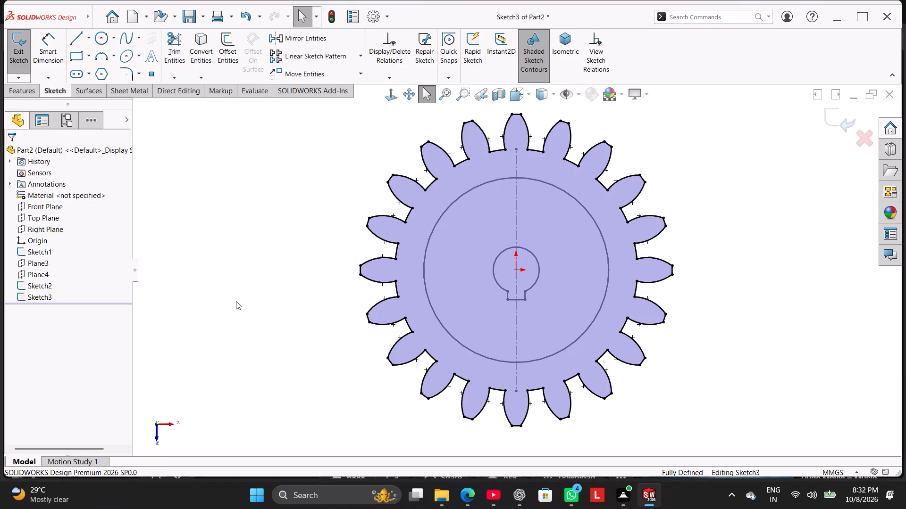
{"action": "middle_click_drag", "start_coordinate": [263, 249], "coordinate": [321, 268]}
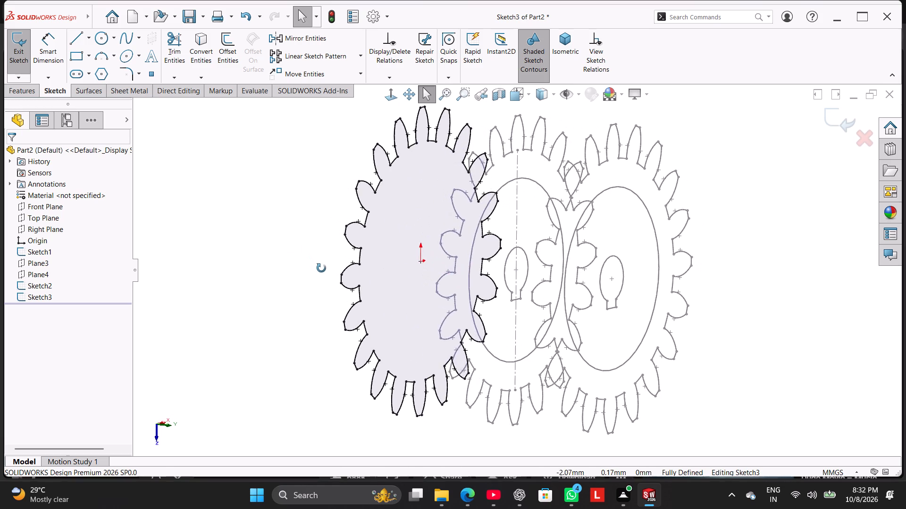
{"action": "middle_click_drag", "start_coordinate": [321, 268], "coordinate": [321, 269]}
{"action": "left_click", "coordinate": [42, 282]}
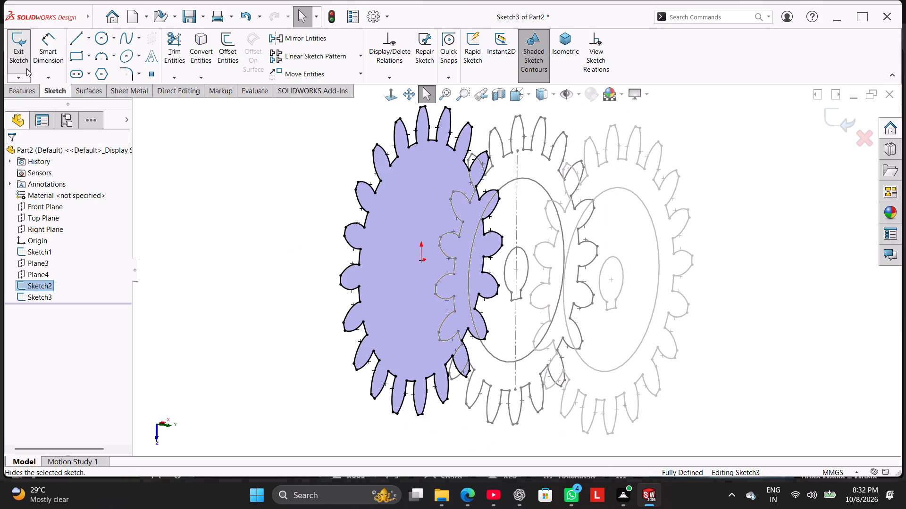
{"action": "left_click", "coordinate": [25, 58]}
Open Sketch2 for editing and delete the large inner circle between the bore and the teeth.
{"action": "left_click", "coordinate": [40, 284]}
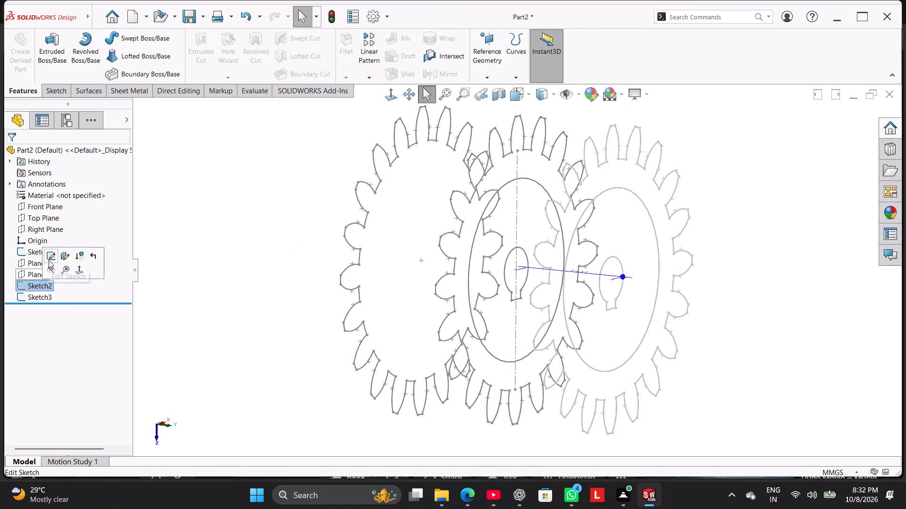
{"action": "left_click", "coordinate": [49, 260]}
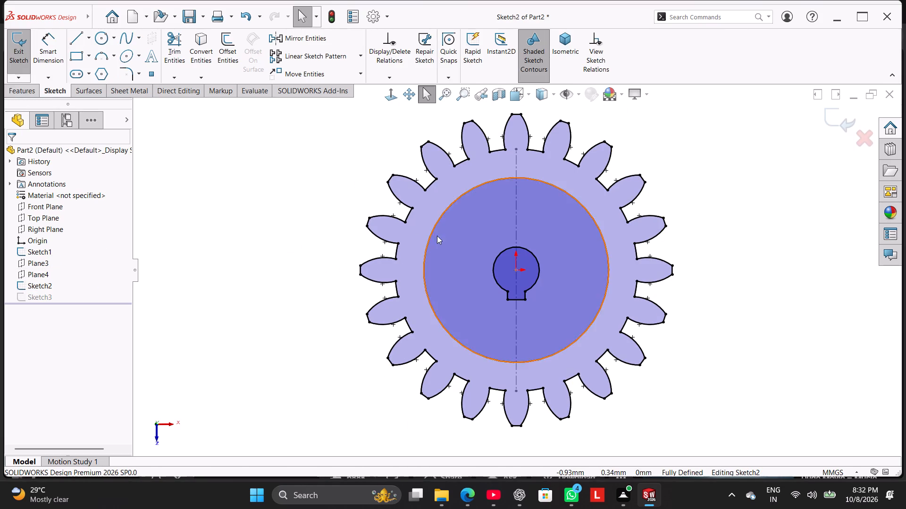
{"action": "left_click", "coordinate": [443, 214]}
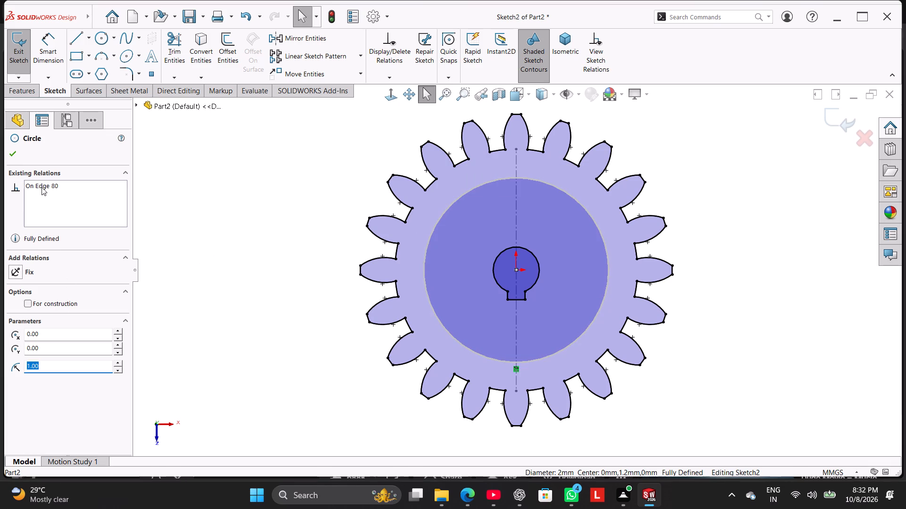
{"action": "left_click", "coordinate": [203, 225]}
{"action": "right_click", "coordinate": [446, 213]}
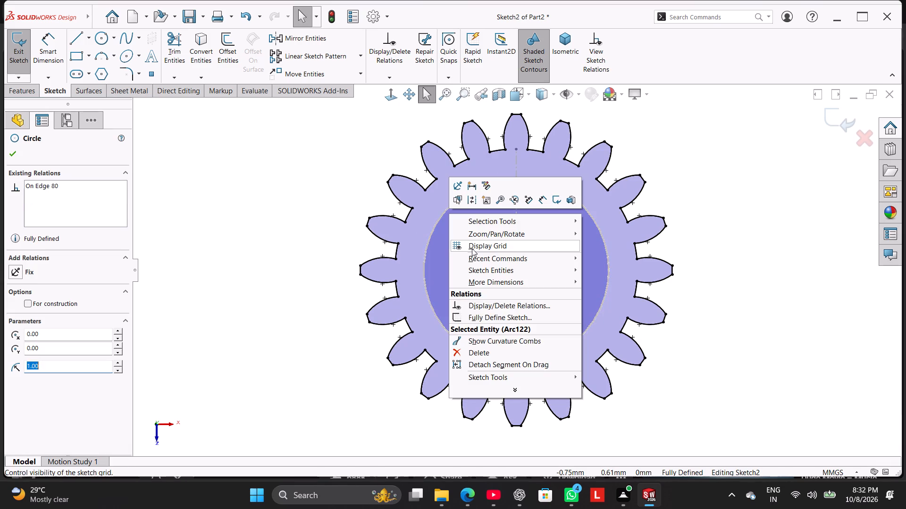
{"action": "left_click", "coordinate": [482, 350]}
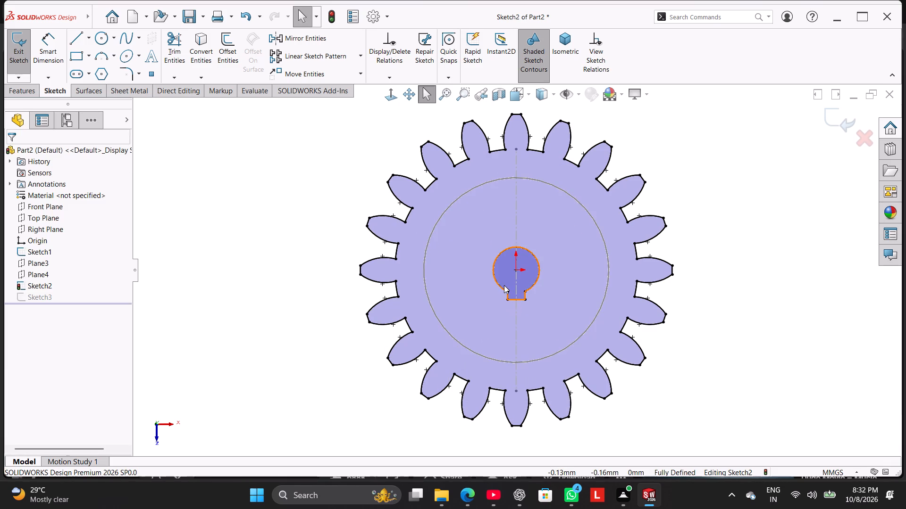
Delete the whole bore and keyway outline from Sketch2, leaving only the tooth outline, and exit the sketch.
{"action": "right_click", "coordinate": [505, 285]}
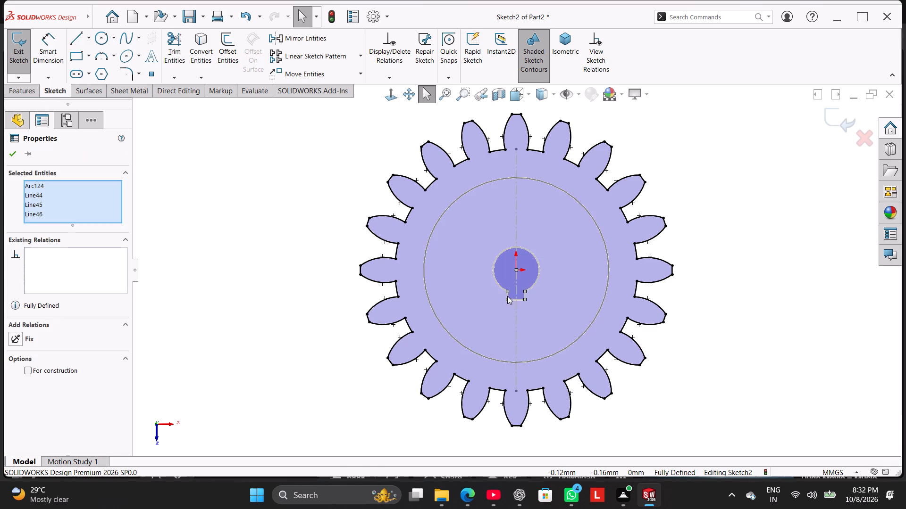
{"action": "left_click", "coordinate": [525, 398]}
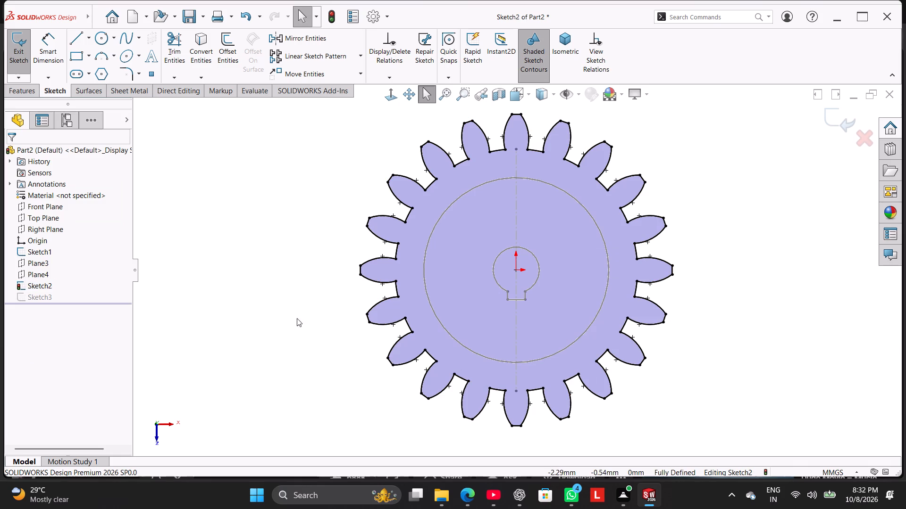
{"action": "right_click_drag", "start_coordinate": [181, 226], "coordinate": [334, 127]}
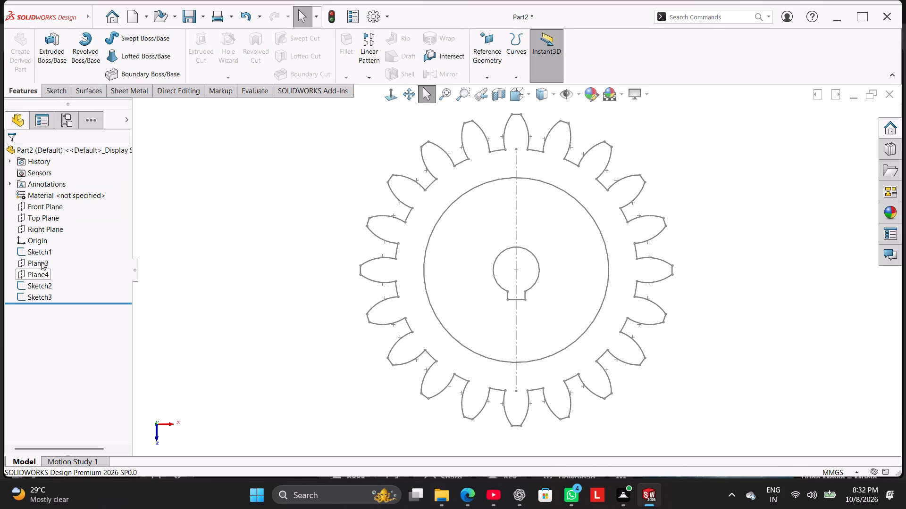
Open Sketch1 for editing and delete the large R1.00 inner circle along with its dimension.
{"action": "right_click", "coordinate": [41, 249]}
{"action": "left_click", "coordinate": [54, 224]}
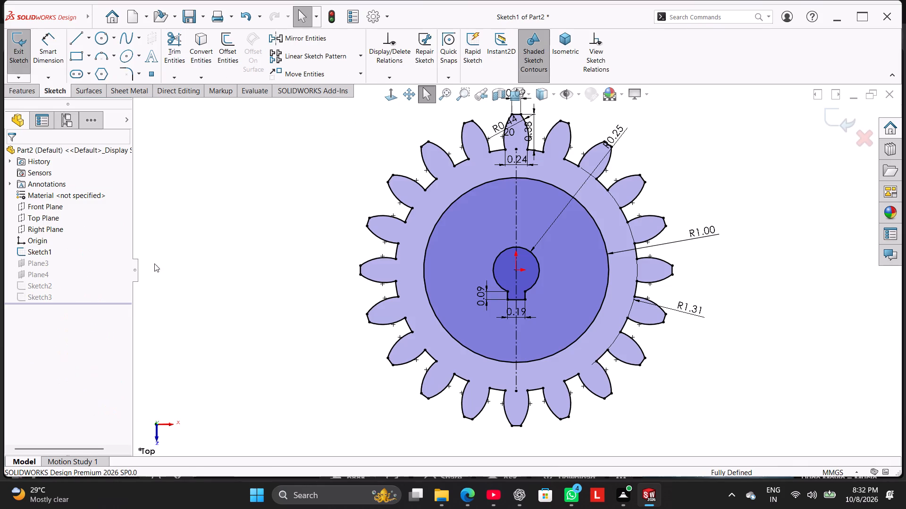
{"action": "left_click", "coordinate": [444, 211]}
{"action": "right_click", "coordinate": [291, 209]}
{"action": "left_click", "coordinate": [336, 349]}
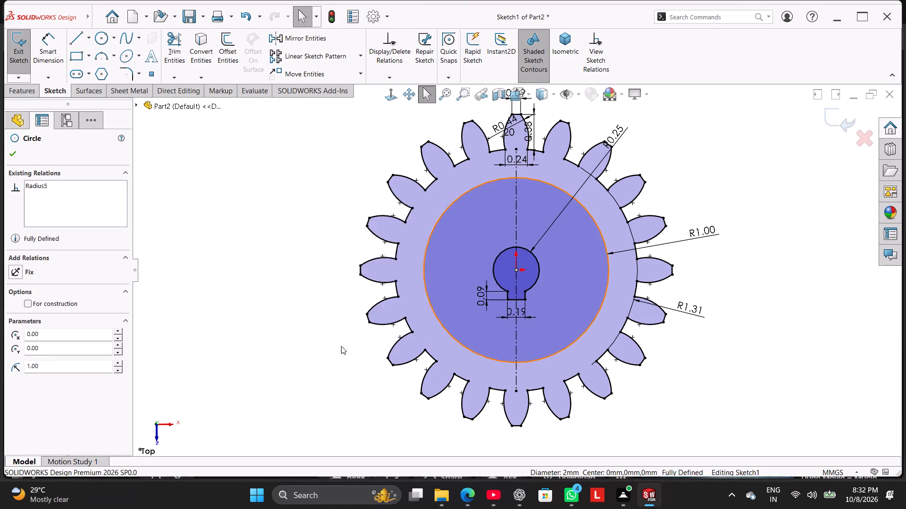
{"action": "left_click", "coordinate": [398, 245]}
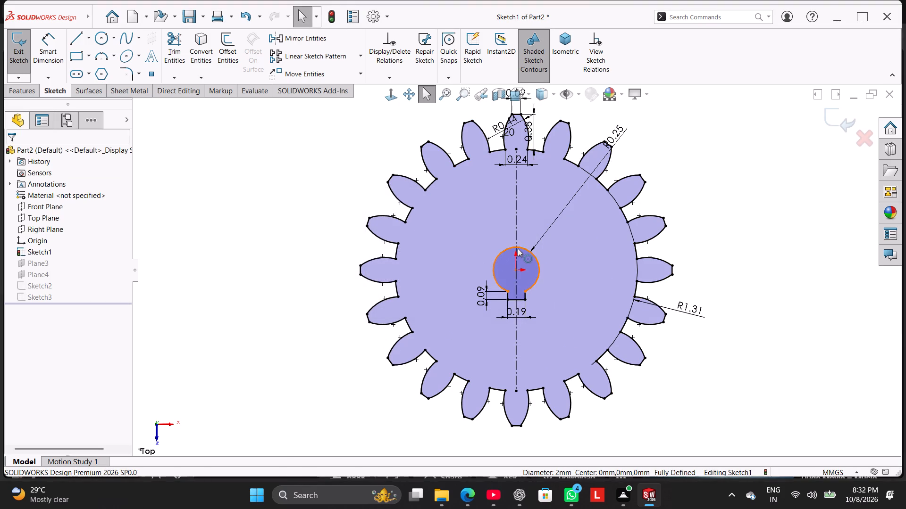
Delete the central bore arc and the keyway's bottom line from Sketch1.
{"action": "right_click", "coordinate": [521, 247]}
{"action": "left_click", "coordinate": [544, 400]}
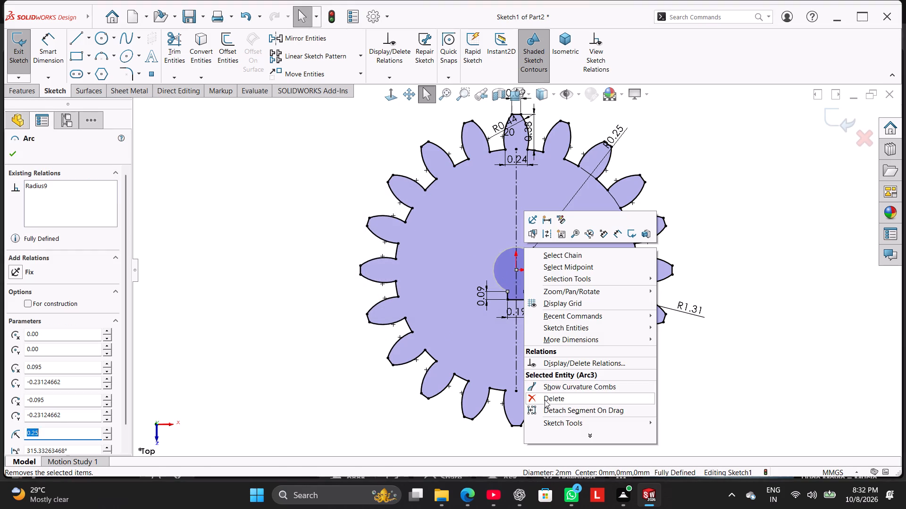
{"action": "left_click", "coordinate": [394, 247]}
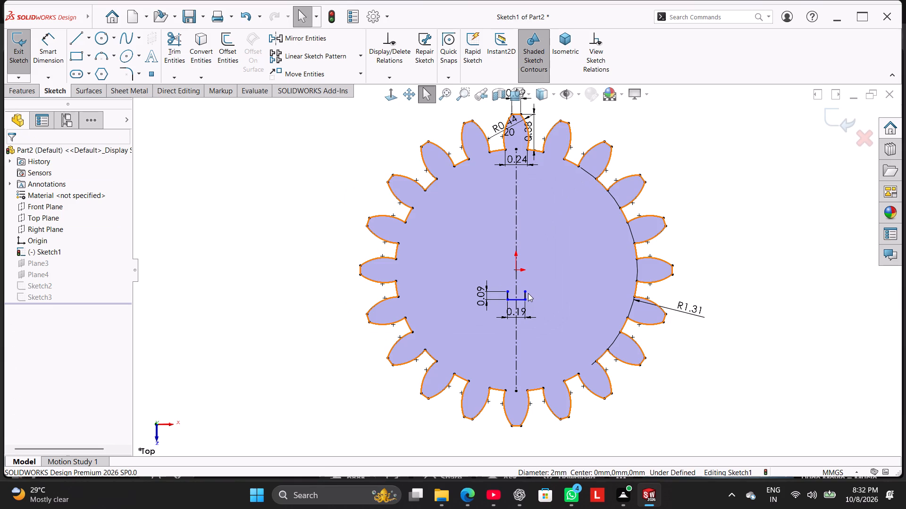
{"action": "right_click", "coordinate": [526, 294]}
{"action": "left_click", "coordinate": [354, 378]}
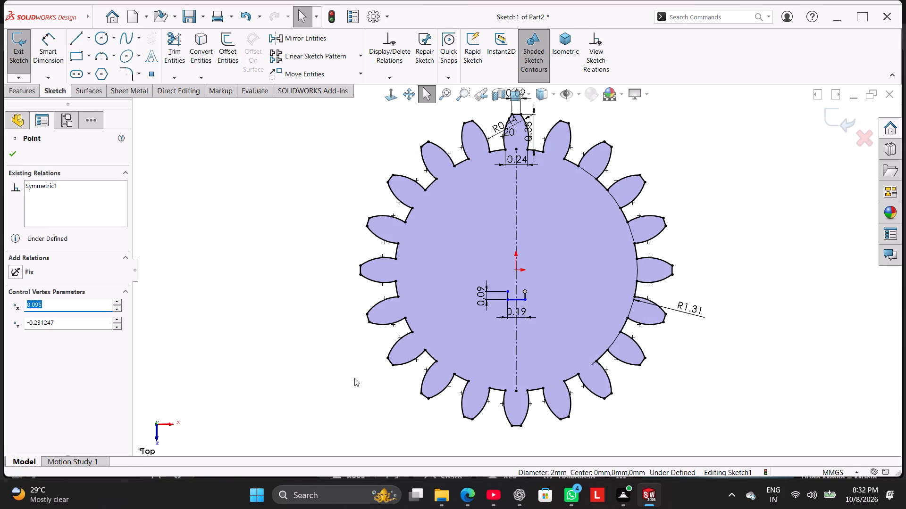
{"action": "scroll", "coordinate": [512, 306], "scroll_direction": "down", "scroll_amount": 3}
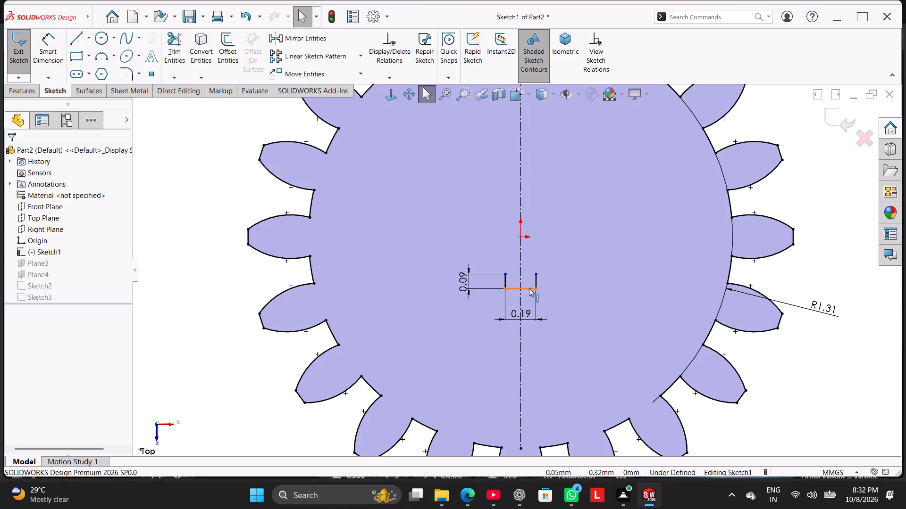
{"action": "right_click", "coordinate": [529, 288]}
{"action": "left_click", "coordinate": [555, 433]}
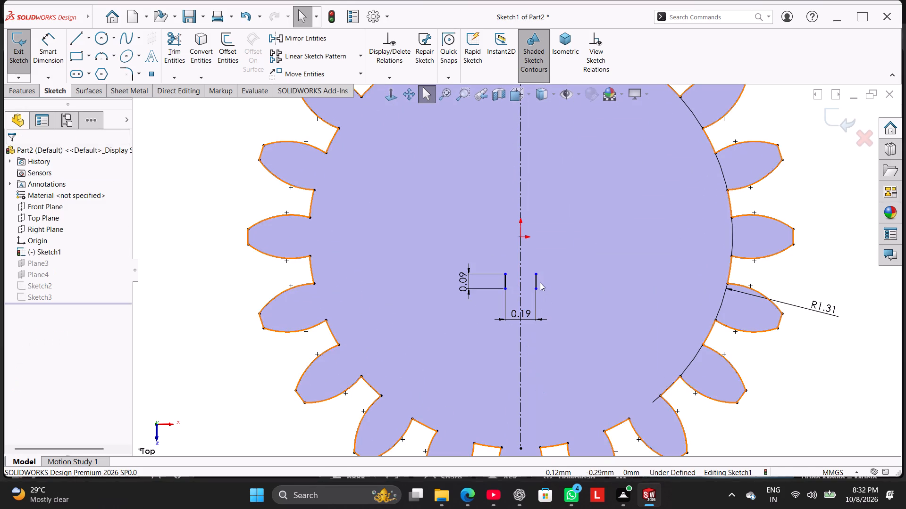
Delete the keyway's two remaining side lines from Sketch1, keeping the tooth outline and centerline, and exit the sketch.
{"action": "right_click", "coordinate": [538, 280]}
{"action": "left_click", "coordinate": [573, 419]}
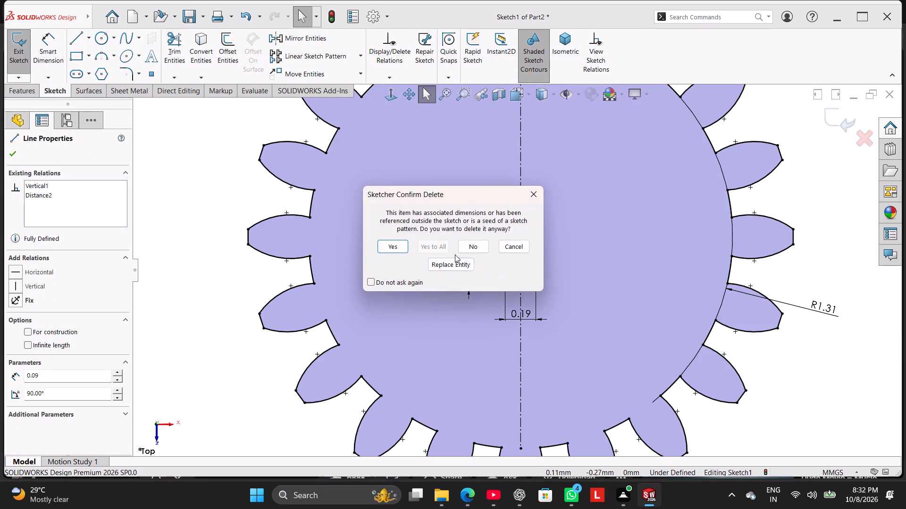
{"action": "left_click", "coordinate": [399, 245]}
{"action": "right_click", "coordinate": [504, 282]}
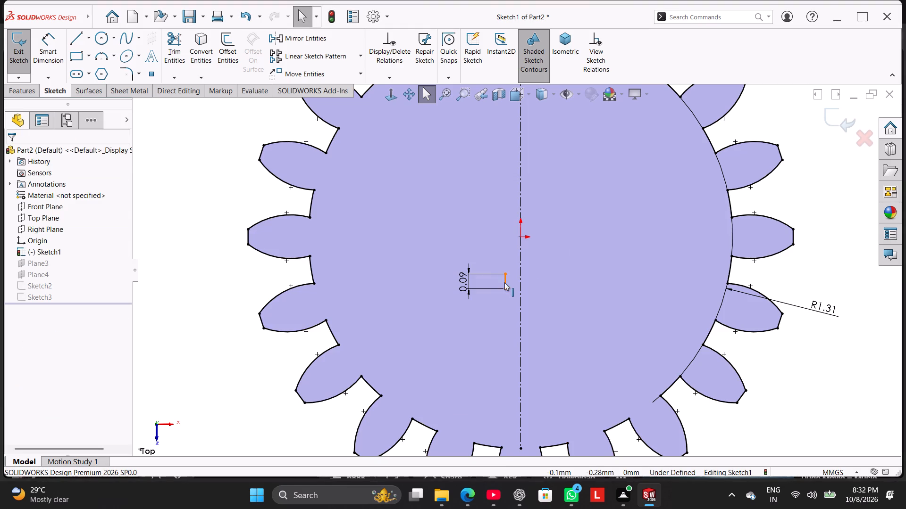
{"action": "left_click", "coordinate": [536, 419]}
{"action": "left_click", "coordinate": [392, 250]}
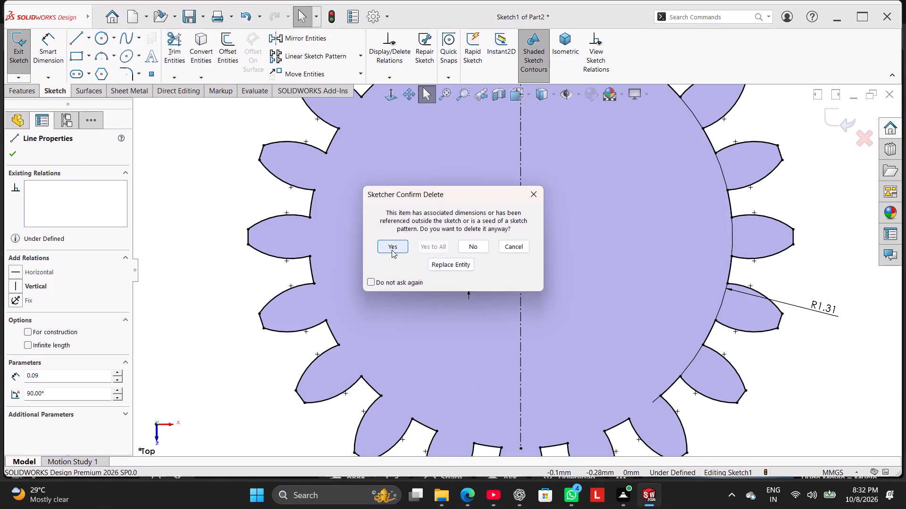
{"action": "right_click", "coordinate": [225, 353]}
{"action": "right_click_drag", "start_coordinate": [201, 222], "coordinate": [294, 132]}
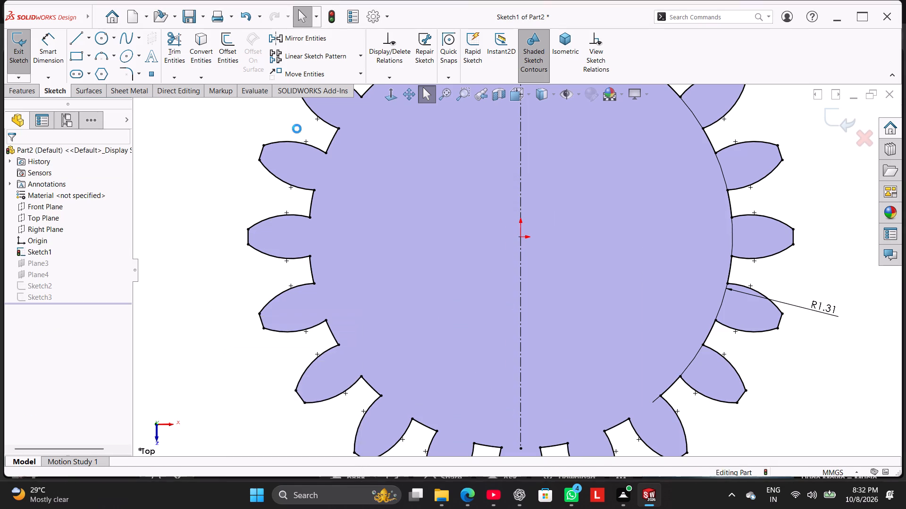
Create a lofted boss through the three tooth outlines in the order Sketch2, Sketch1, Sketch3.
{"action": "right_click_drag", "start_coordinate": [183, 214], "coordinate": [321, 132]}
{"action": "right_click_drag", "start_coordinate": [309, 247], "coordinate": [451, 145]}
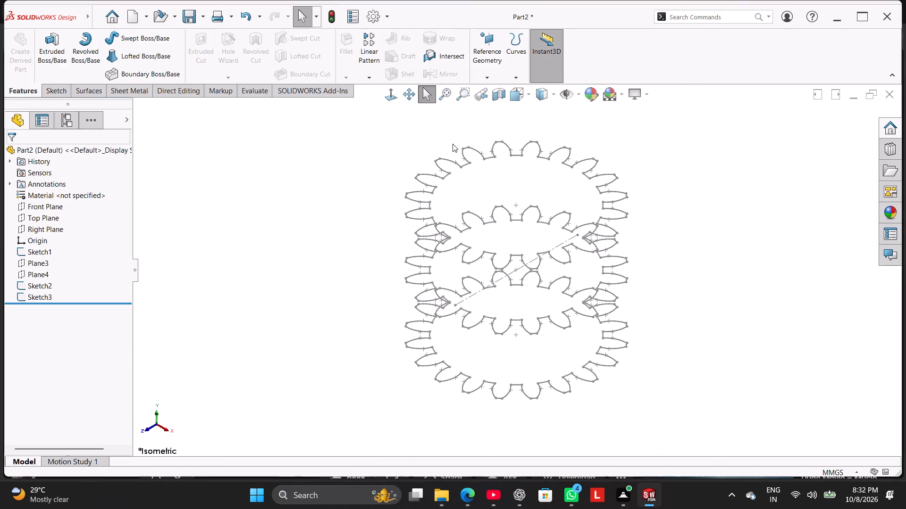
{"action": "right_click_drag", "start_coordinate": [338, 242], "coordinate": [547, 142]}
{"action": "right_click_drag", "start_coordinate": [353, 226], "coordinate": [415, 180]}
{"action": "middle_click_drag", "start_coordinate": [354, 259], "coordinate": [363, 287]}
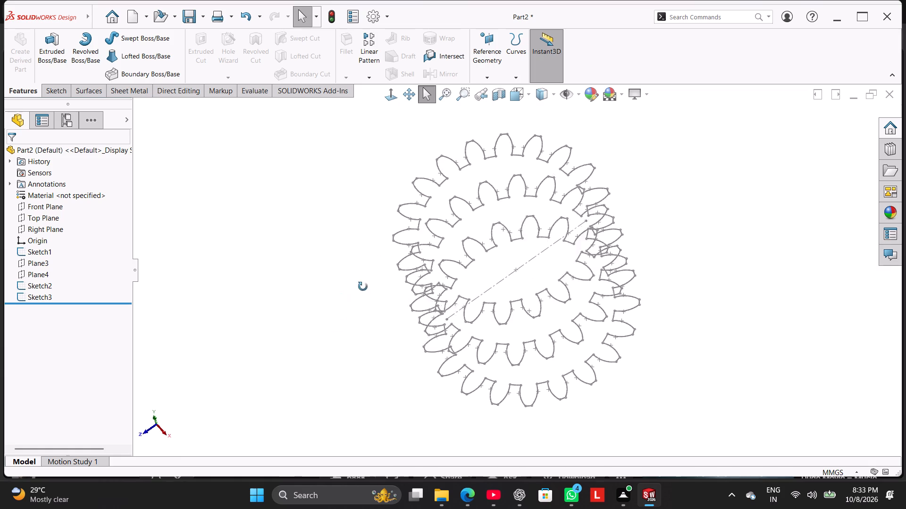
{"action": "middle_click_drag", "start_coordinate": [363, 287], "coordinate": [383, 254]}
{"action": "right_click_drag", "start_coordinate": [347, 268], "coordinate": [471, 142]}
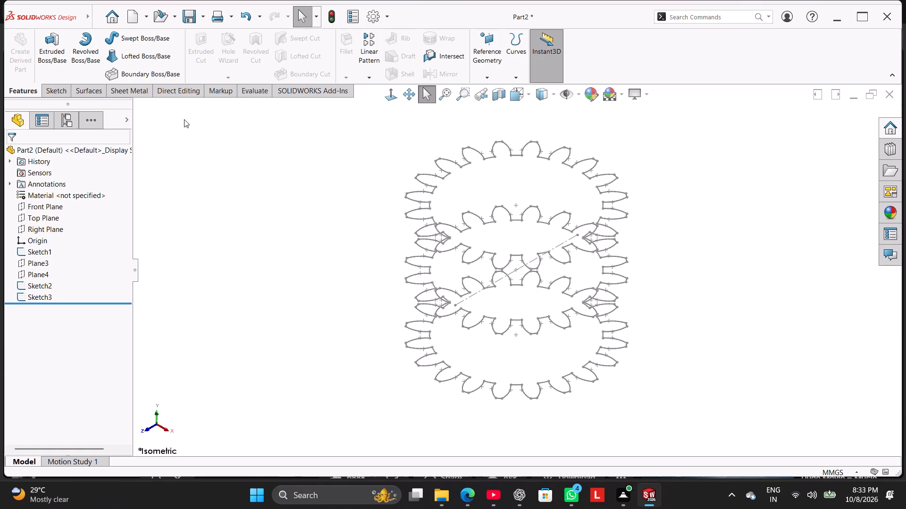
{"action": "left_click", "coordinate": [136, 60]}
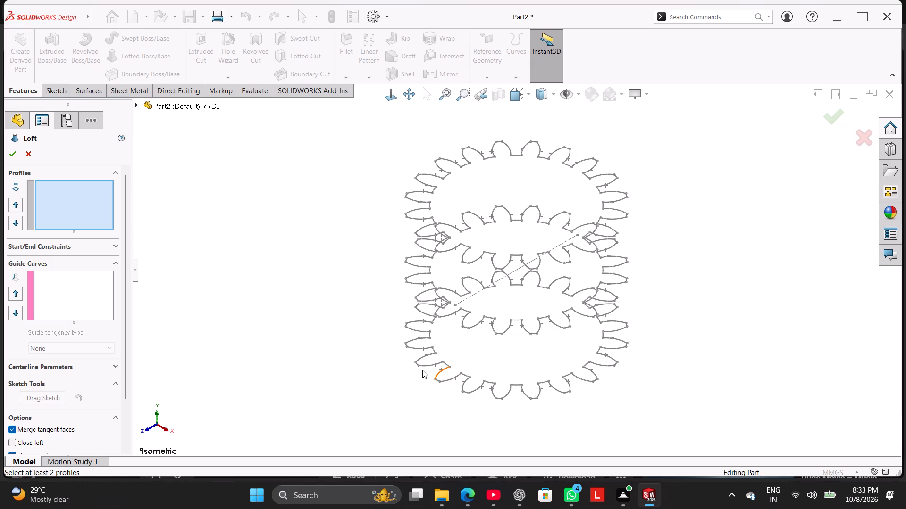
{"action": "middle_click_drag", "start_coordinate": [352, 325], "coordinate": [353, 308]}
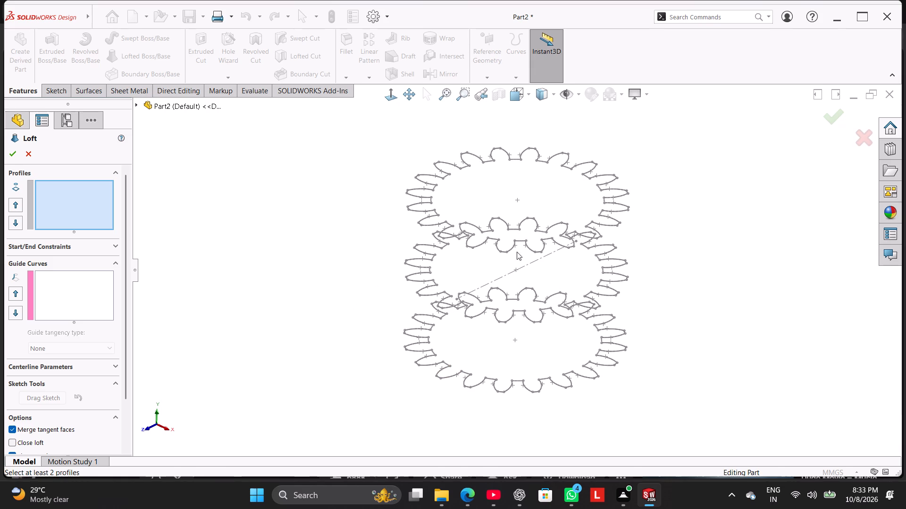
{"action": "left_click", "coordinate": [506, 253]}
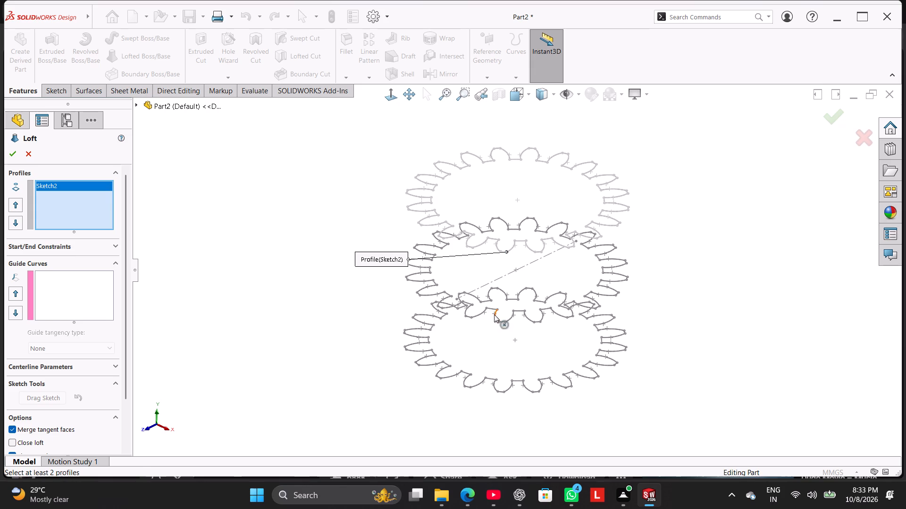
{"action": "left_click", "coordinate": [470, 317]}
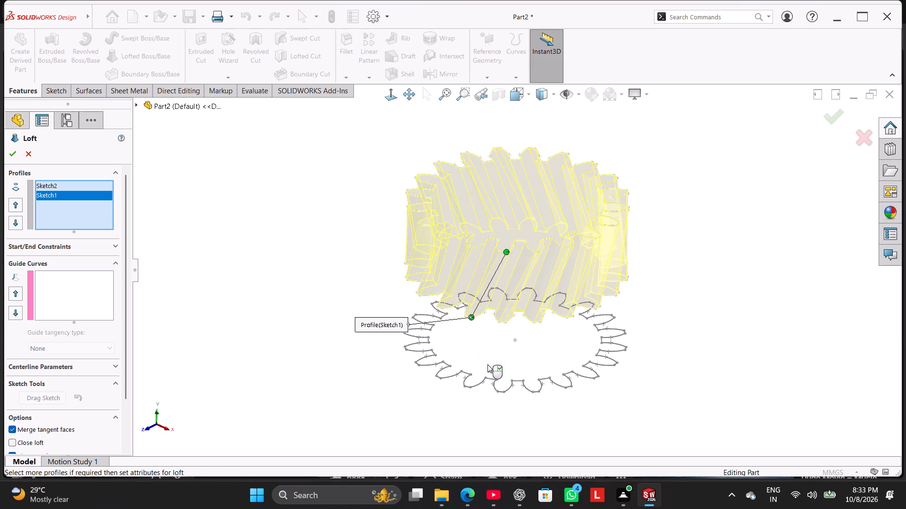
{"action": "left_click", "coordinate": [504, 393]}
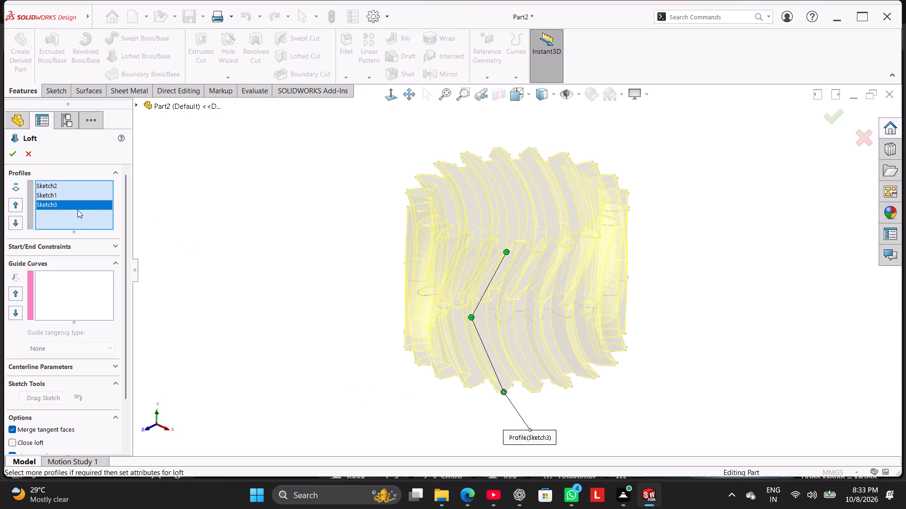
{"action": "left_click", "coordinate": [9, 157]}
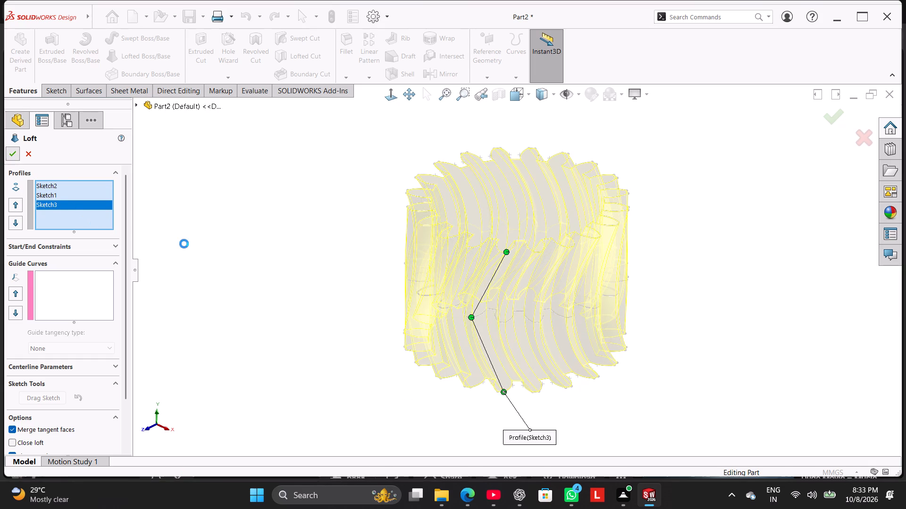
{"action": "left_click", "coordinate": [223, 245]}
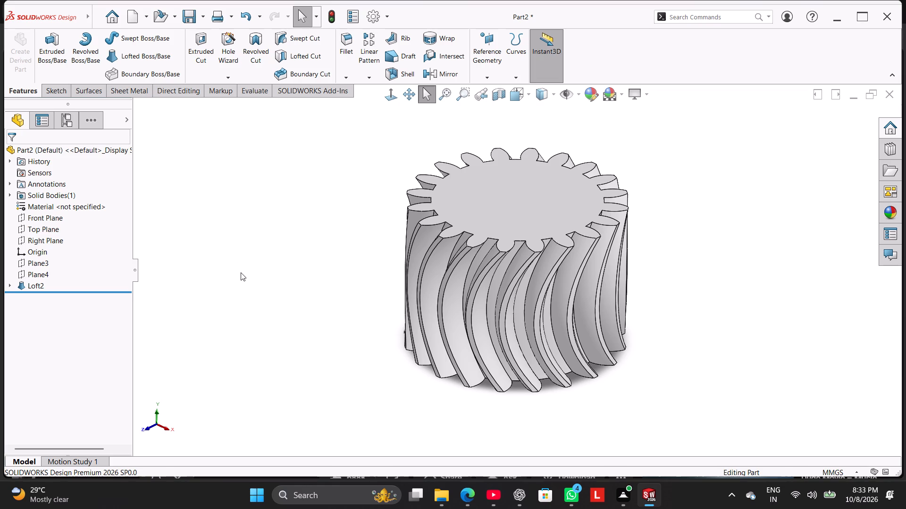
Edit the gear loft and remove Sketch3 from its profiles, leaving Sketch2 and Sketch1.
{"action": "middle_click_drag", "start_coordinate": [251, 264], "coordinate": [274, 287]}
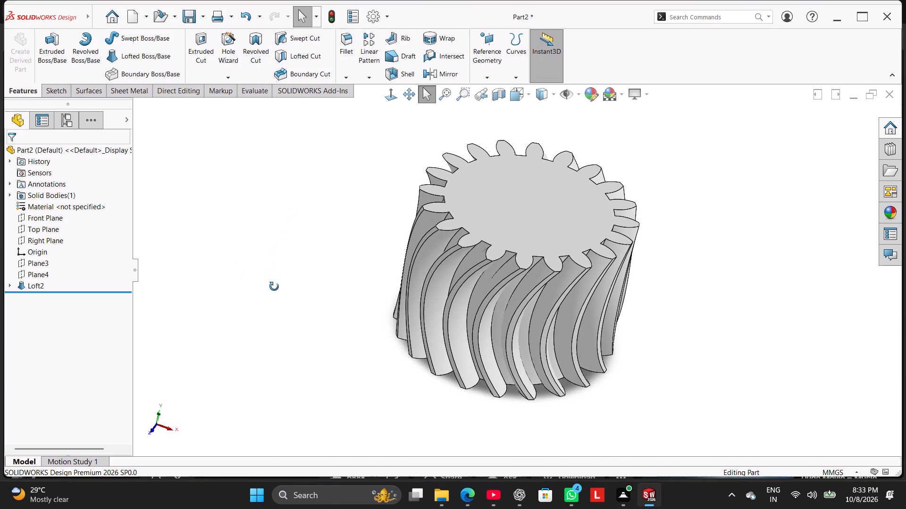
{"action": "middle_click_drag", "start_coordinate": [274, 287], "coordinate": [275, 289]}
{"action": "middle_click_drag", "start_coordinate": [274, 294], "coordinate": [269, 269]}
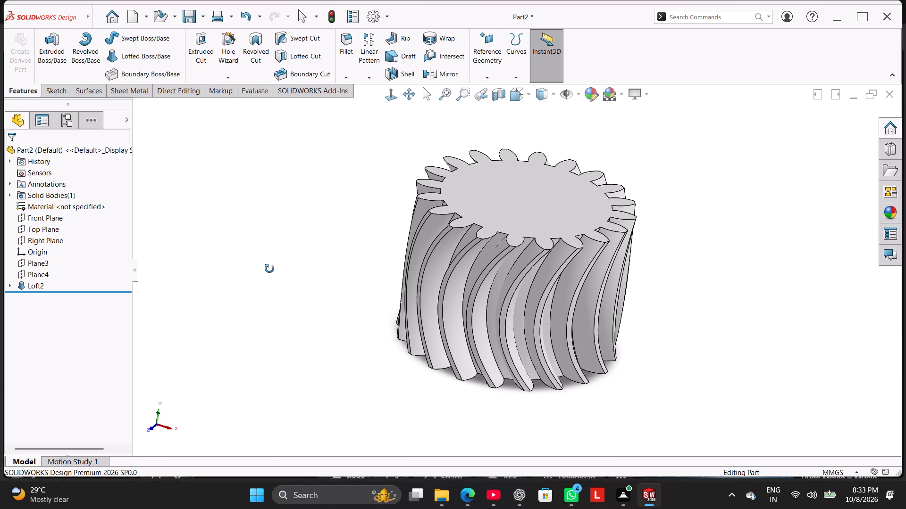
{"action": "middle_click_drag", "start_coordinate": [269, 269], "coordinate": [270, 254]}
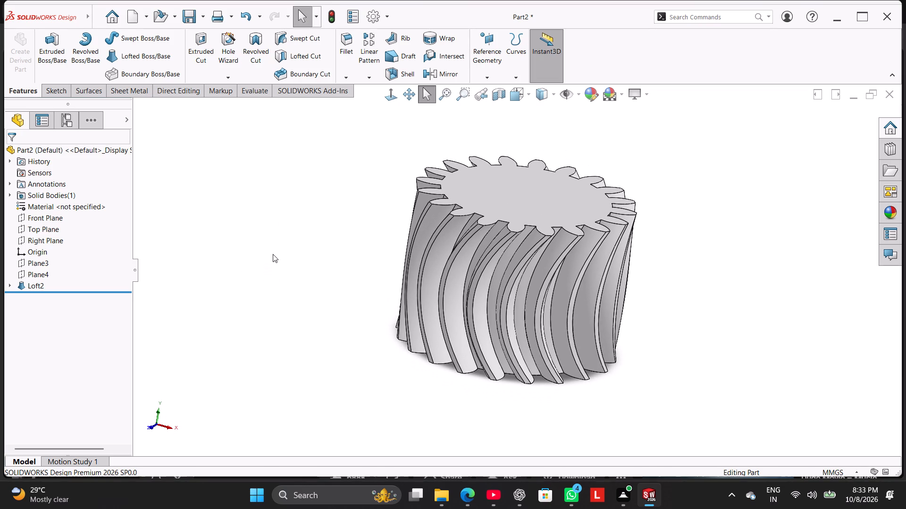
{"action": "middle_click_drag", "start_coordinate": [284, 253], "coordinate": [304, 266]}
{"action": "right_click", "coordinate": [40, 281]}
{"action": "left_click", "coordinate": [52, 251]}
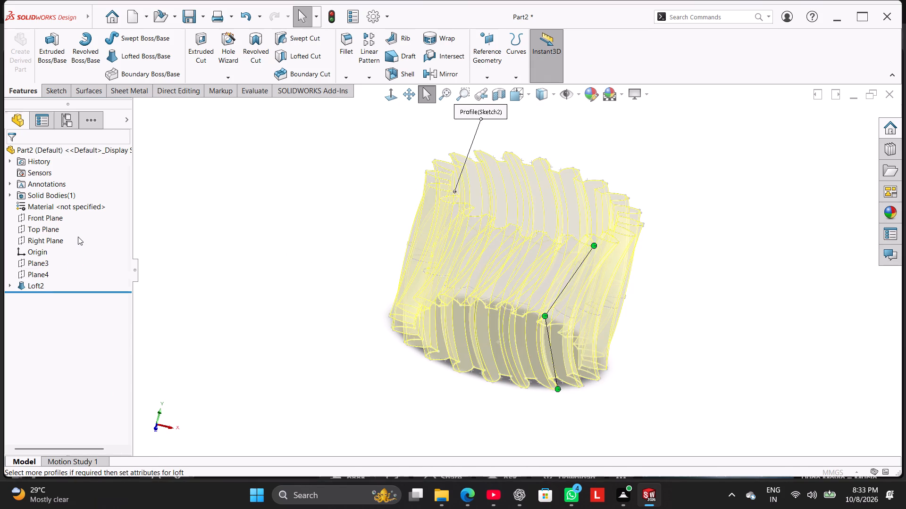
{"action": "right_click", "coordinate": [50, 201]}
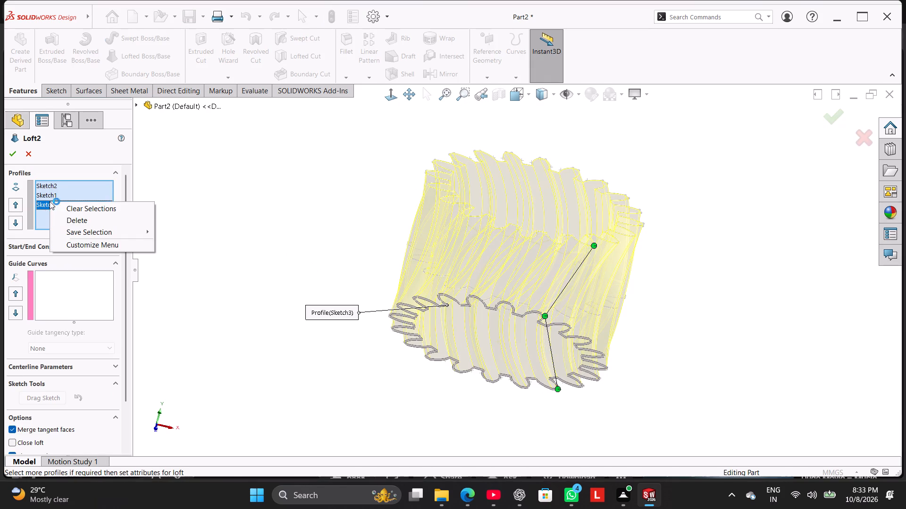
{"action": "left_click", "coordinate": [75, 220]}
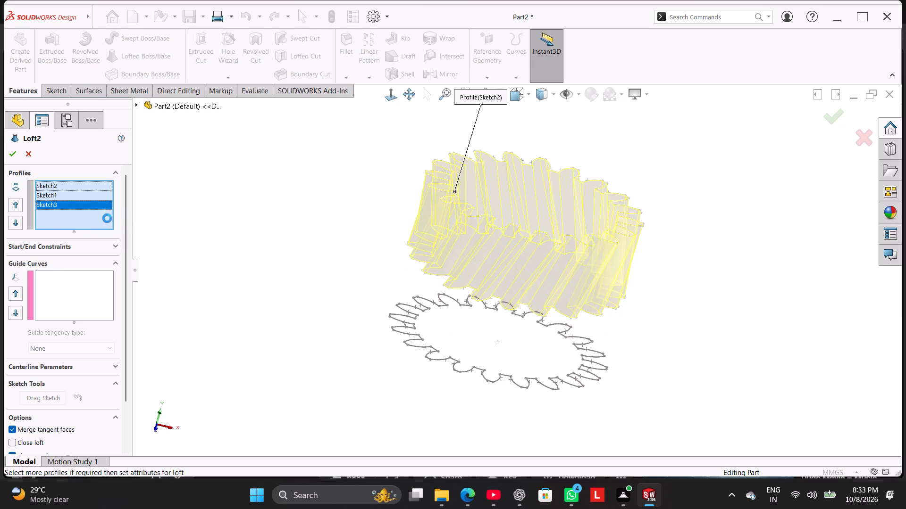
{"action": "left_click", "coordinate": [13, 158]}
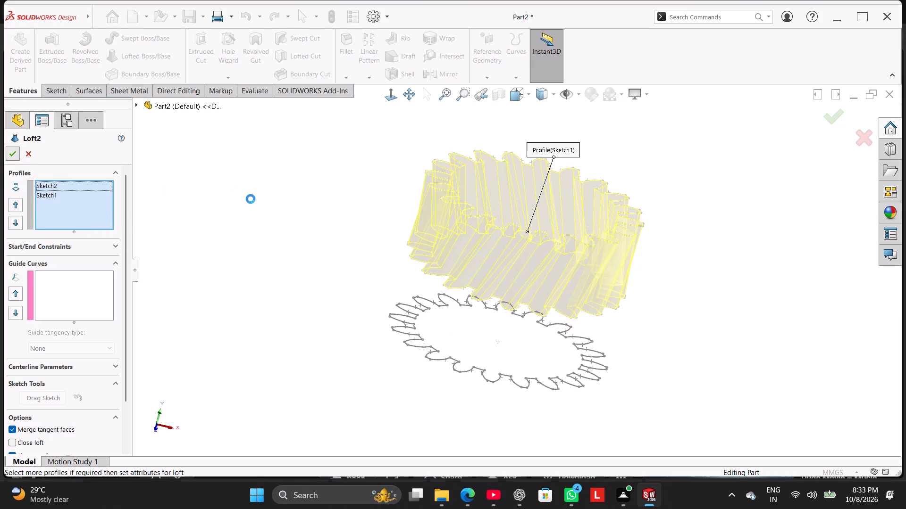
{"action": "left_click", "coordinate": [251, 199]}
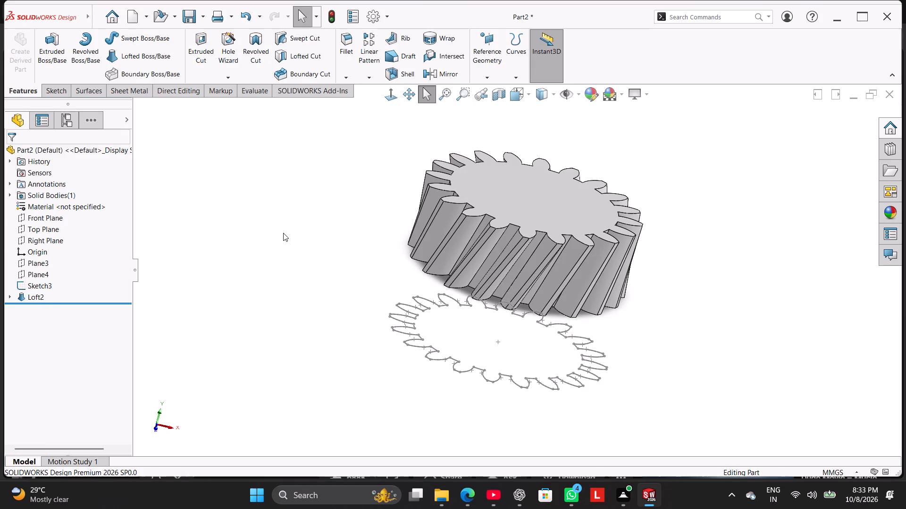
Reopen the two-profile gear loft for editing and make its profile selection active.
{"action": "middle_click_drag", "start_coordinate": [283, 233], "coordinate": [308, 198]}
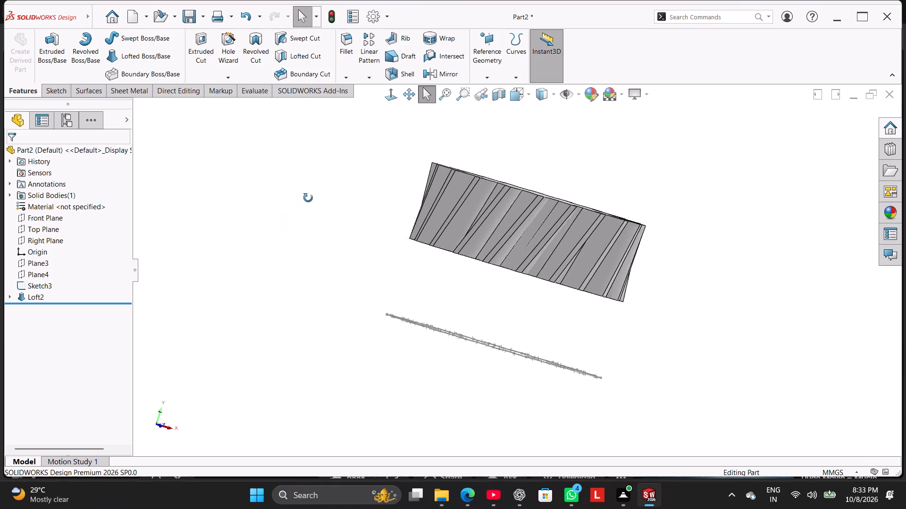
{"action": "middle_click_drag", "start_coordinate": [308, 198], "coordinate": [342, 231]}
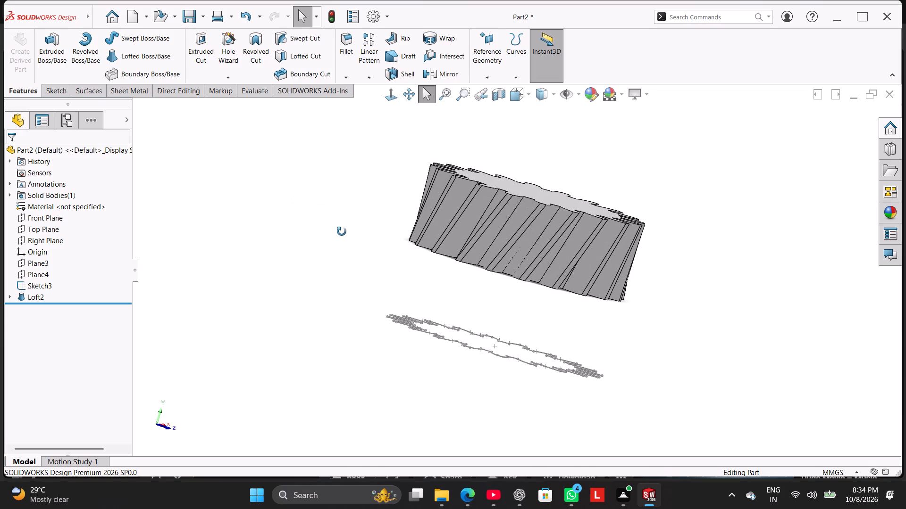
{"action": "middle_click_drag", "start_coordinate": [342, 231], "coordinate": [313, 235]}
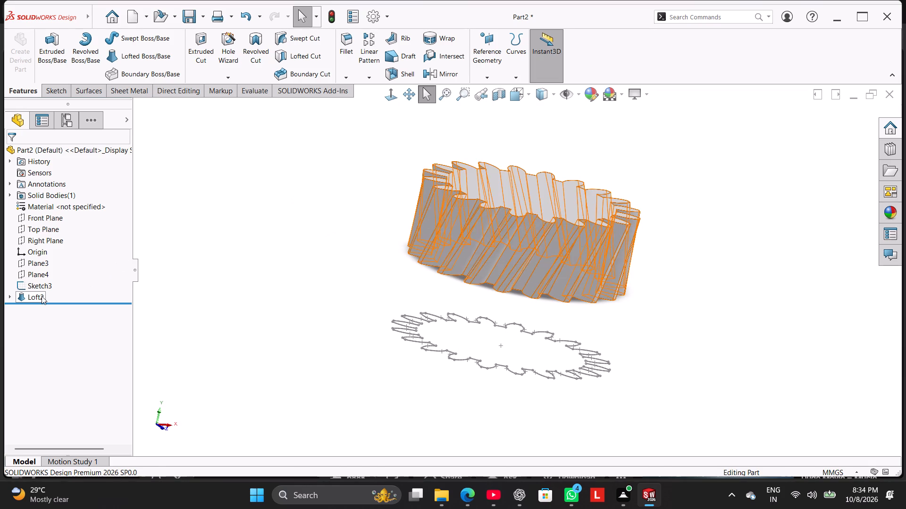
{"action": "right_click", "coordinate": [42, 296]}
{"action": "left_click", "coordinate": [52, 264]}
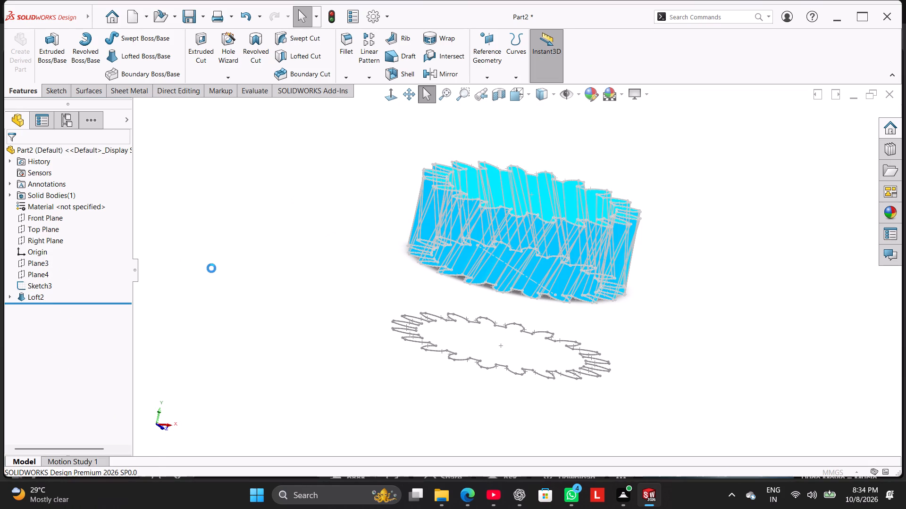
{"action": "left_click", "coordinate": [276, 336]}
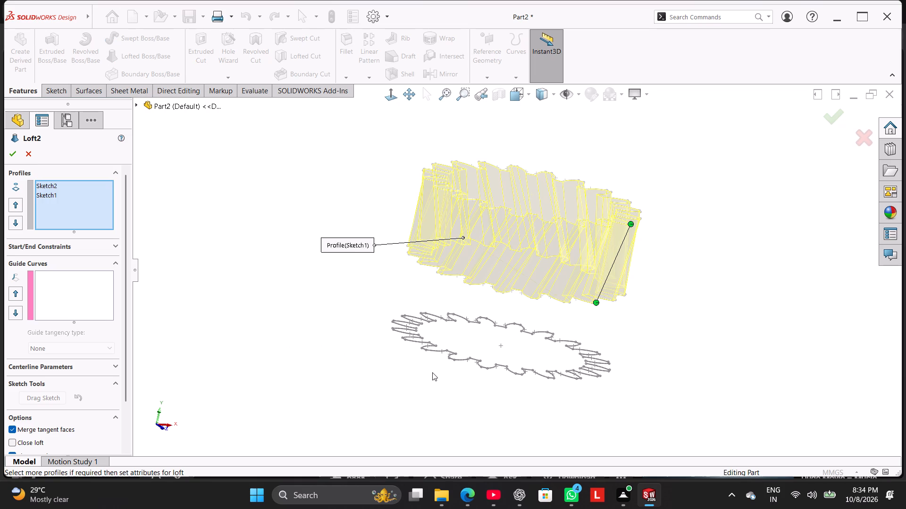
{"action": "scroll", "coordinate": [432, 372], "scroll_direction": "down", "scroll_amount": 2}
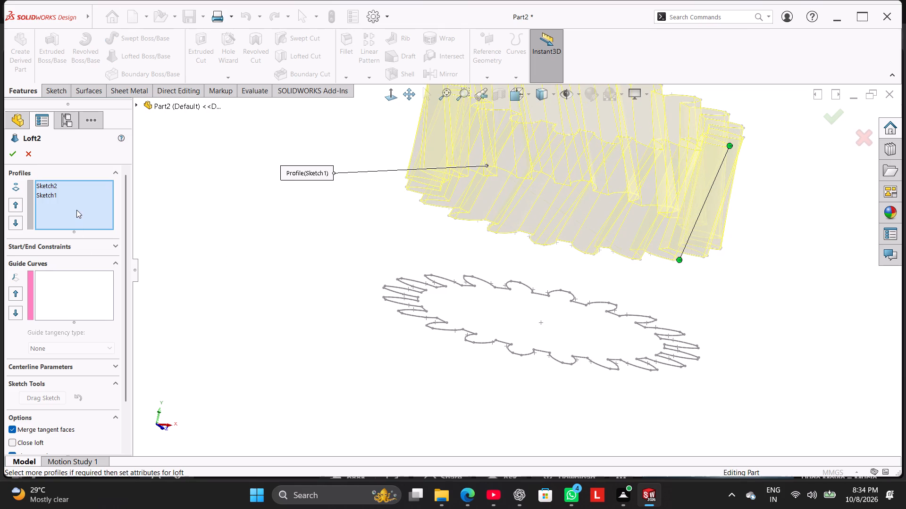
{"action": "left_click", "coordinate": [76, 210]}
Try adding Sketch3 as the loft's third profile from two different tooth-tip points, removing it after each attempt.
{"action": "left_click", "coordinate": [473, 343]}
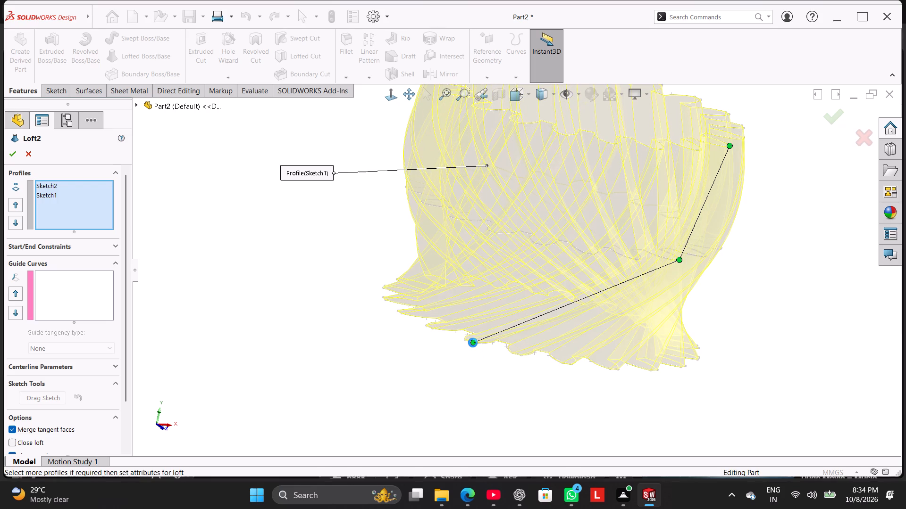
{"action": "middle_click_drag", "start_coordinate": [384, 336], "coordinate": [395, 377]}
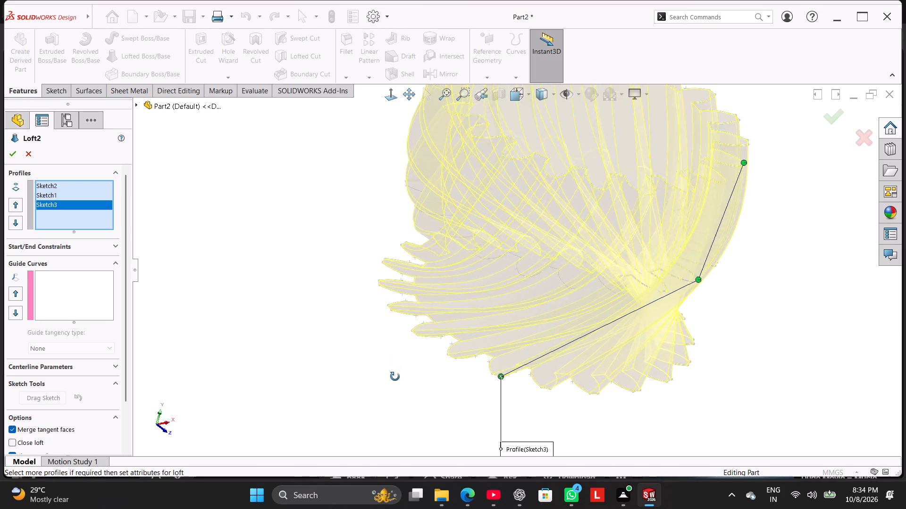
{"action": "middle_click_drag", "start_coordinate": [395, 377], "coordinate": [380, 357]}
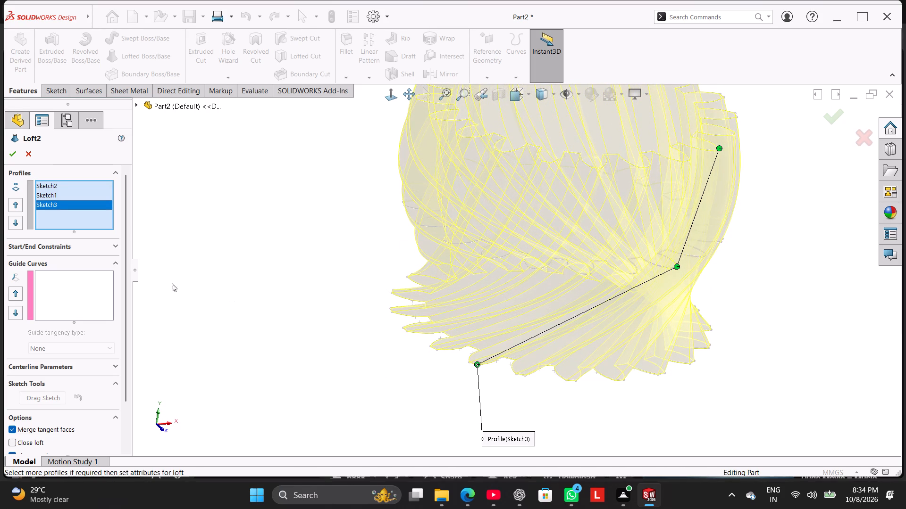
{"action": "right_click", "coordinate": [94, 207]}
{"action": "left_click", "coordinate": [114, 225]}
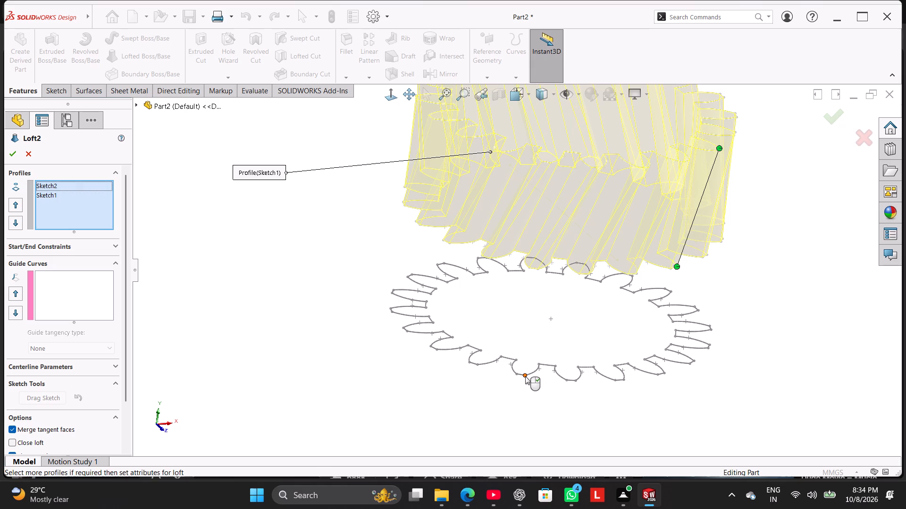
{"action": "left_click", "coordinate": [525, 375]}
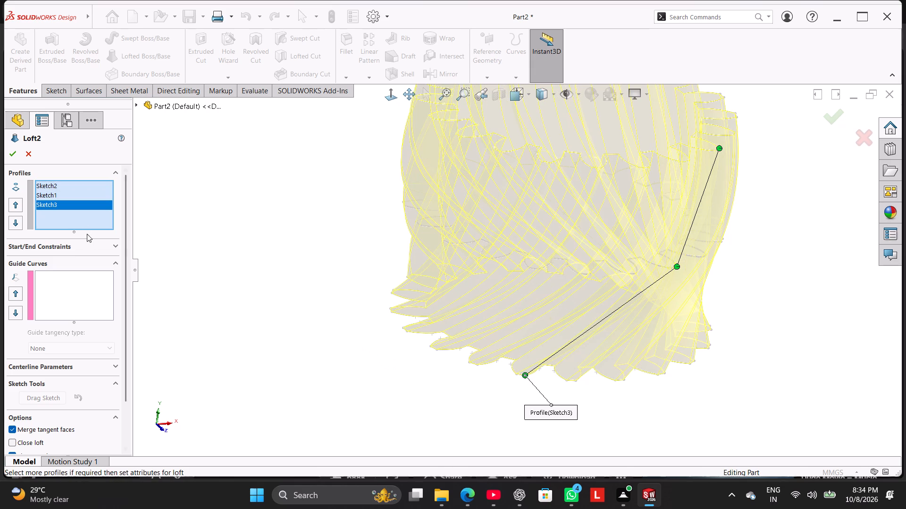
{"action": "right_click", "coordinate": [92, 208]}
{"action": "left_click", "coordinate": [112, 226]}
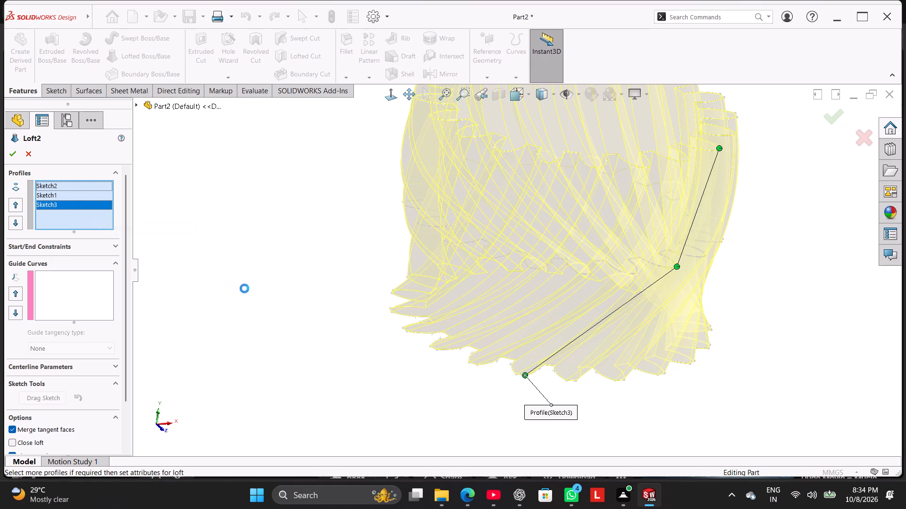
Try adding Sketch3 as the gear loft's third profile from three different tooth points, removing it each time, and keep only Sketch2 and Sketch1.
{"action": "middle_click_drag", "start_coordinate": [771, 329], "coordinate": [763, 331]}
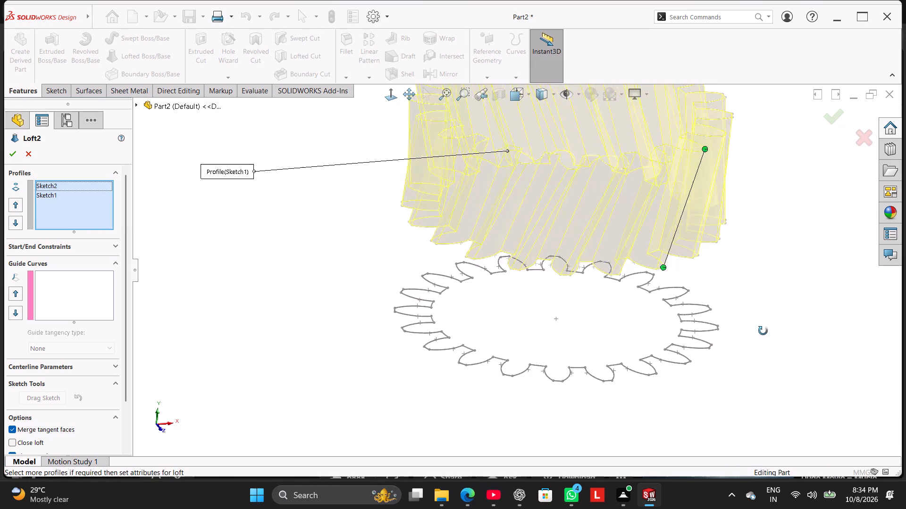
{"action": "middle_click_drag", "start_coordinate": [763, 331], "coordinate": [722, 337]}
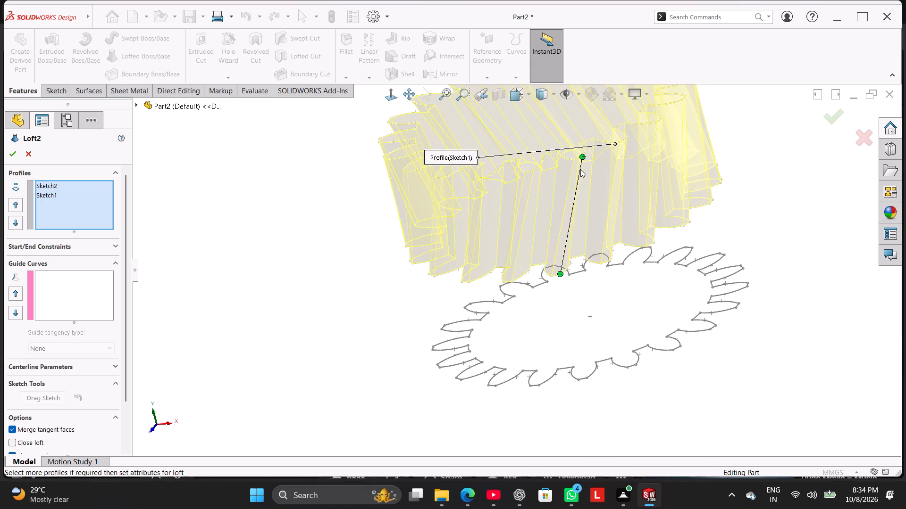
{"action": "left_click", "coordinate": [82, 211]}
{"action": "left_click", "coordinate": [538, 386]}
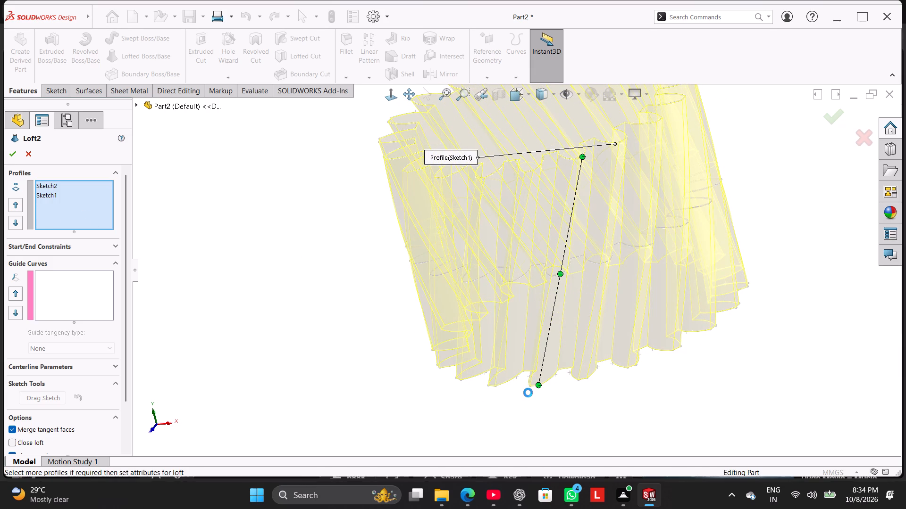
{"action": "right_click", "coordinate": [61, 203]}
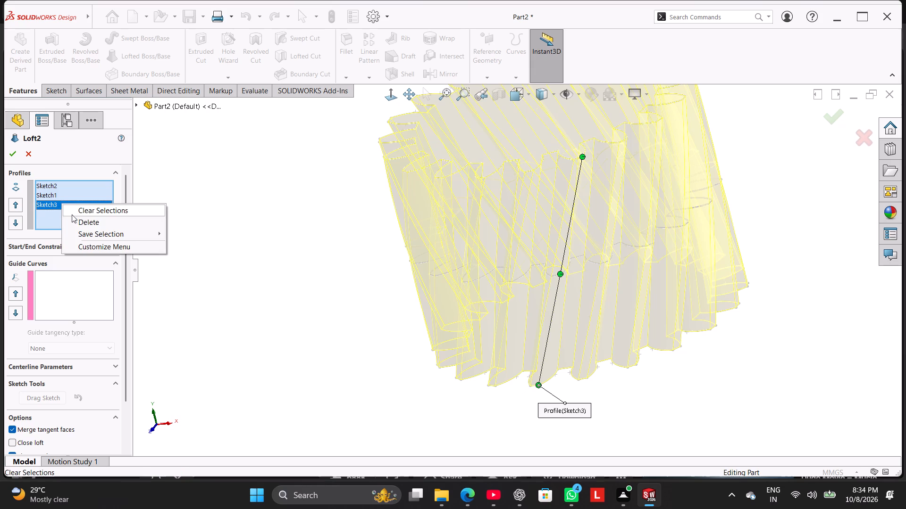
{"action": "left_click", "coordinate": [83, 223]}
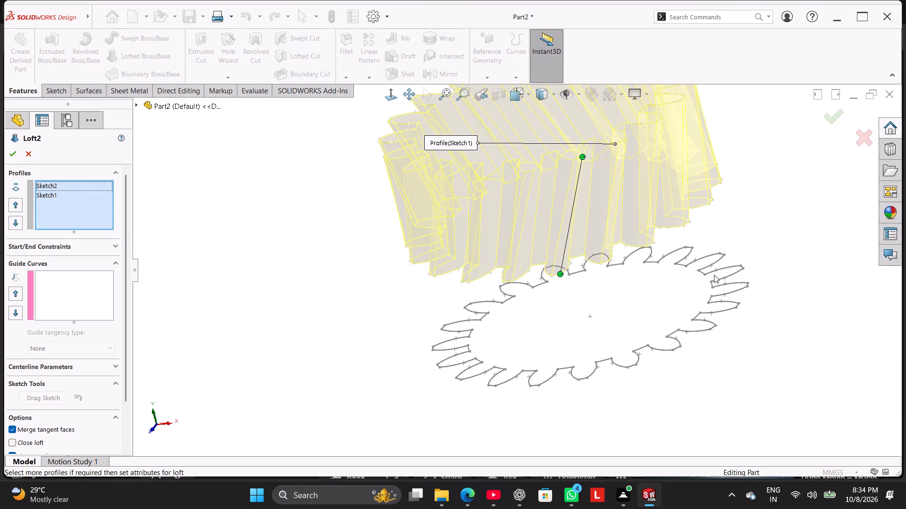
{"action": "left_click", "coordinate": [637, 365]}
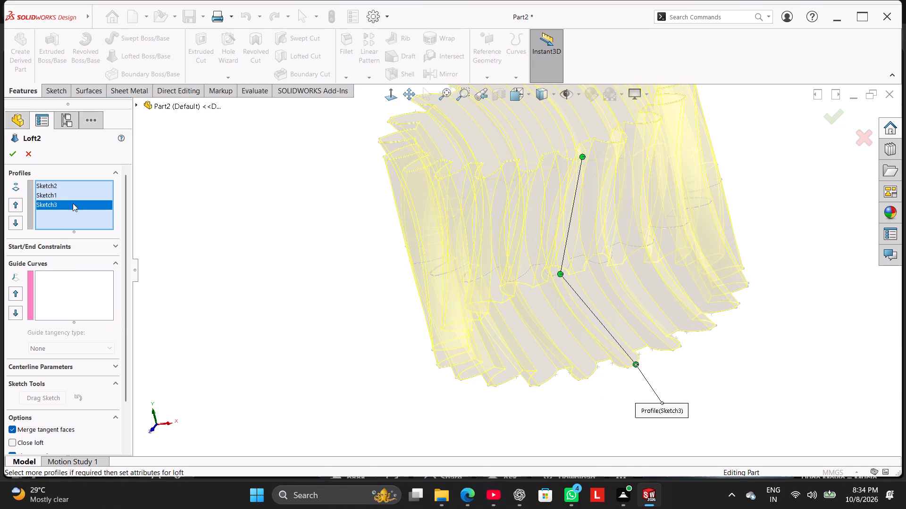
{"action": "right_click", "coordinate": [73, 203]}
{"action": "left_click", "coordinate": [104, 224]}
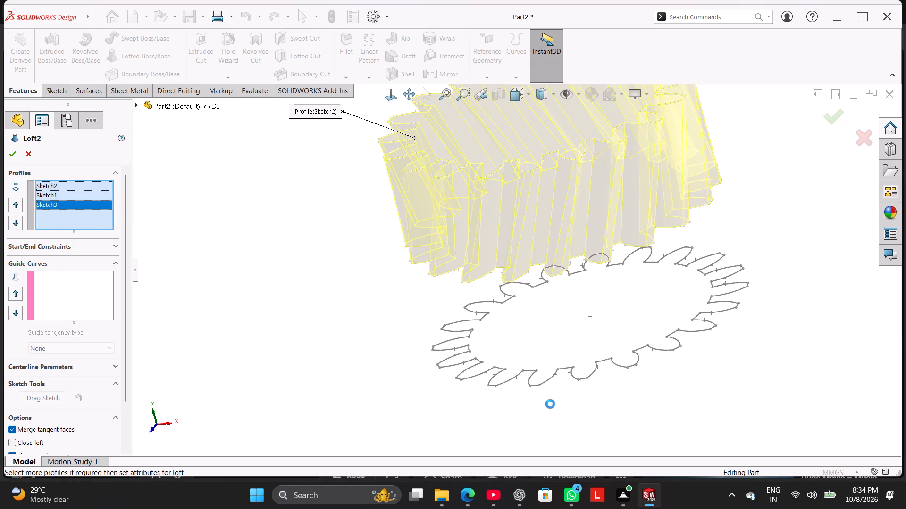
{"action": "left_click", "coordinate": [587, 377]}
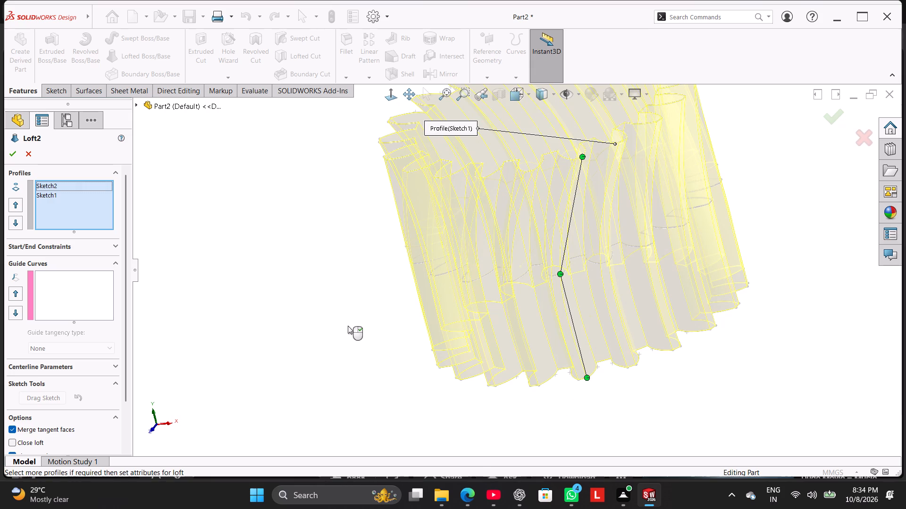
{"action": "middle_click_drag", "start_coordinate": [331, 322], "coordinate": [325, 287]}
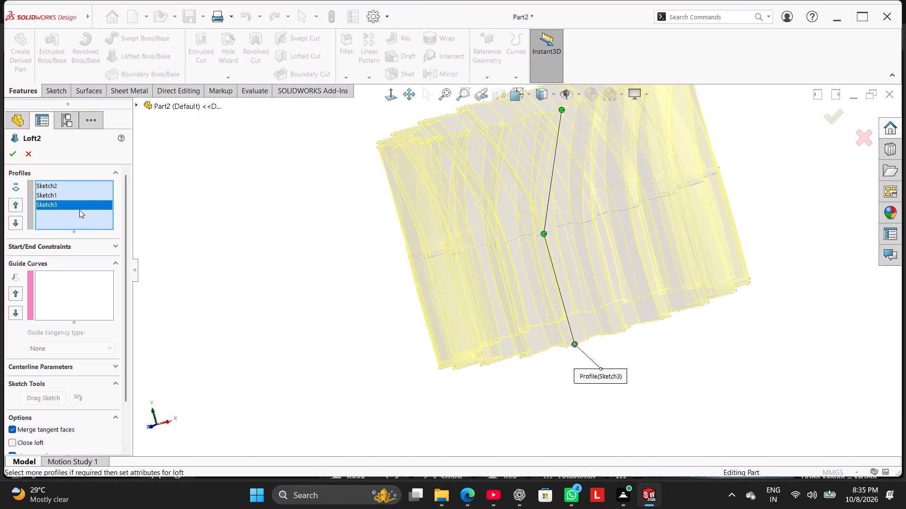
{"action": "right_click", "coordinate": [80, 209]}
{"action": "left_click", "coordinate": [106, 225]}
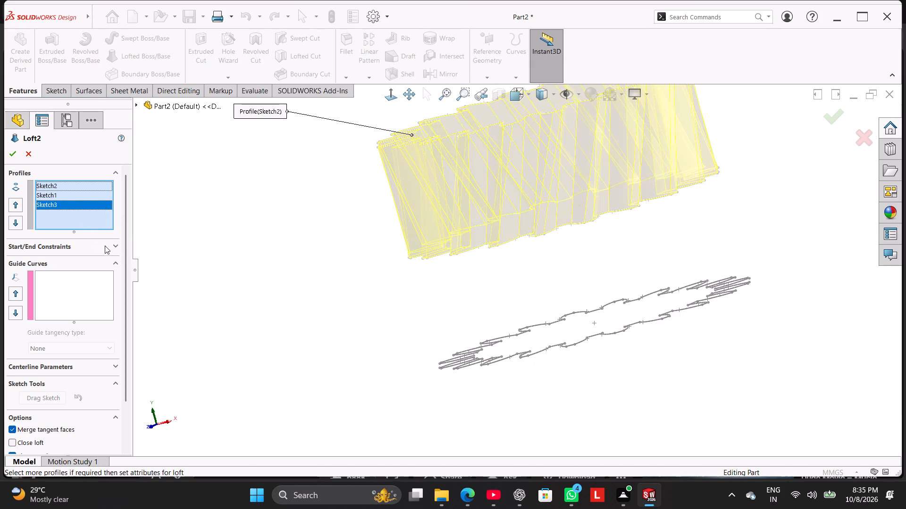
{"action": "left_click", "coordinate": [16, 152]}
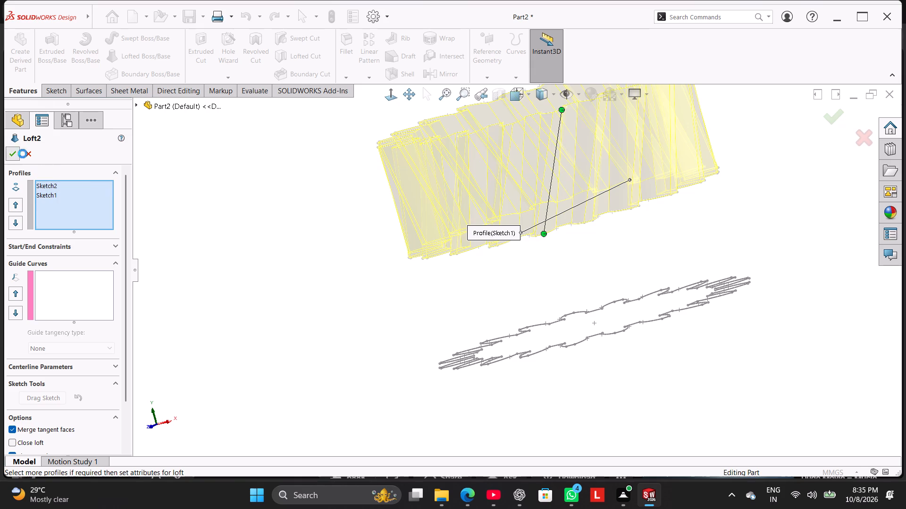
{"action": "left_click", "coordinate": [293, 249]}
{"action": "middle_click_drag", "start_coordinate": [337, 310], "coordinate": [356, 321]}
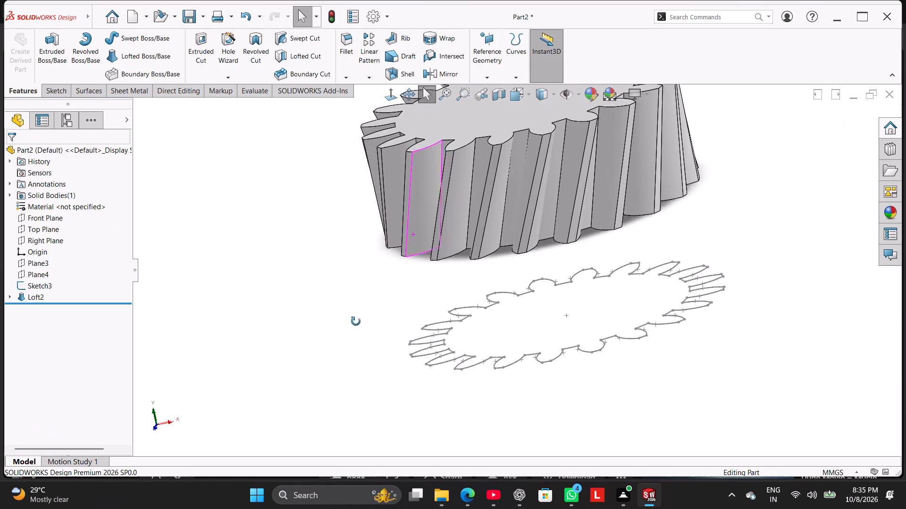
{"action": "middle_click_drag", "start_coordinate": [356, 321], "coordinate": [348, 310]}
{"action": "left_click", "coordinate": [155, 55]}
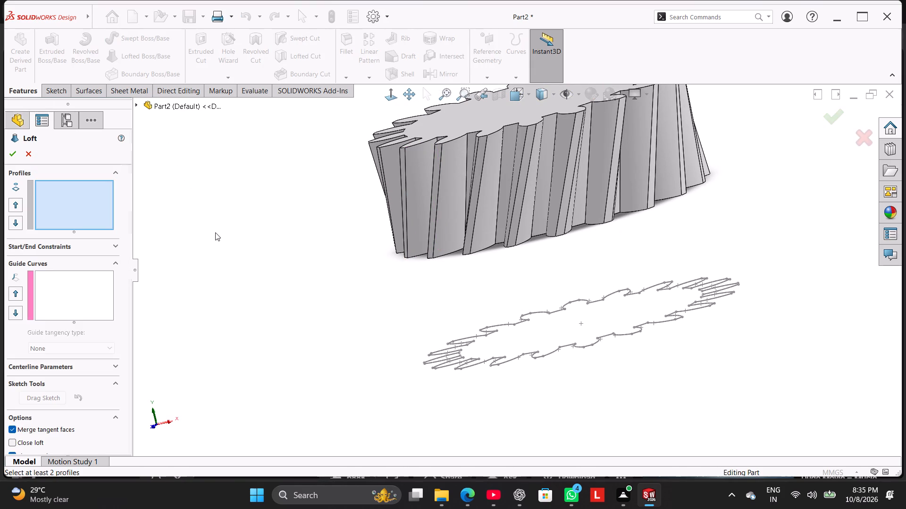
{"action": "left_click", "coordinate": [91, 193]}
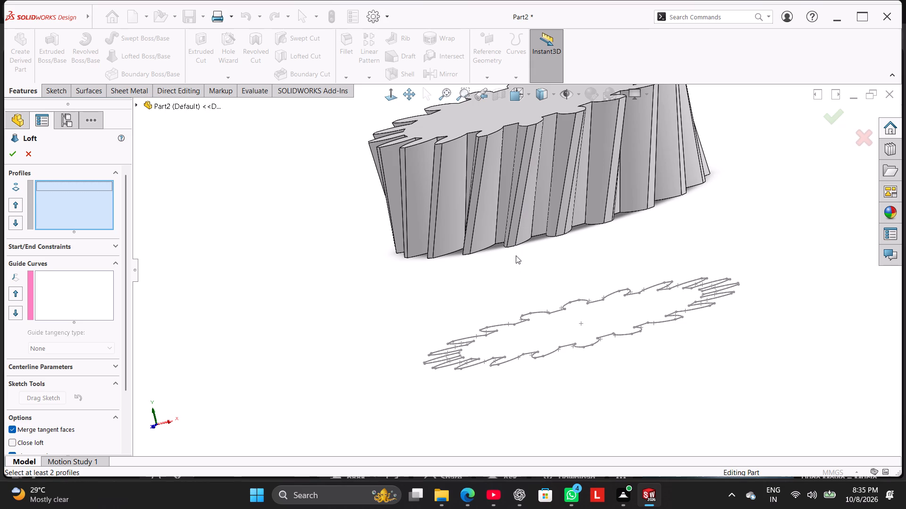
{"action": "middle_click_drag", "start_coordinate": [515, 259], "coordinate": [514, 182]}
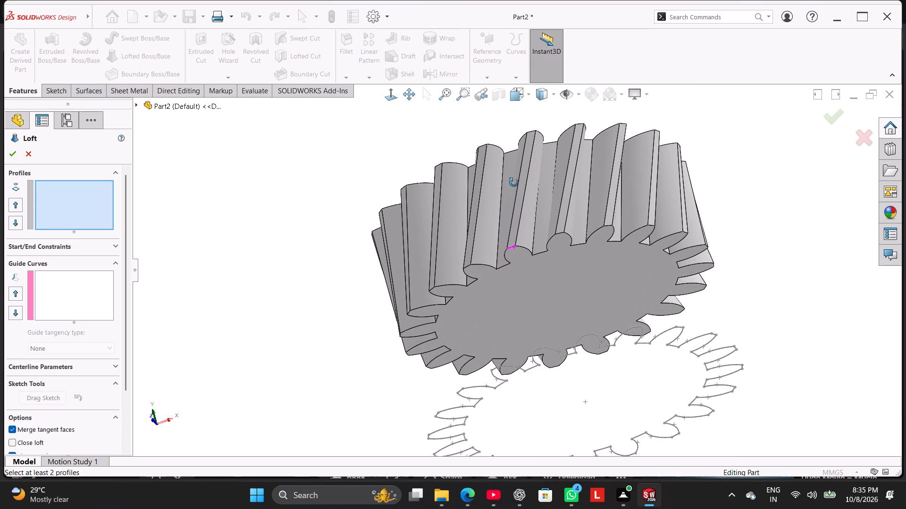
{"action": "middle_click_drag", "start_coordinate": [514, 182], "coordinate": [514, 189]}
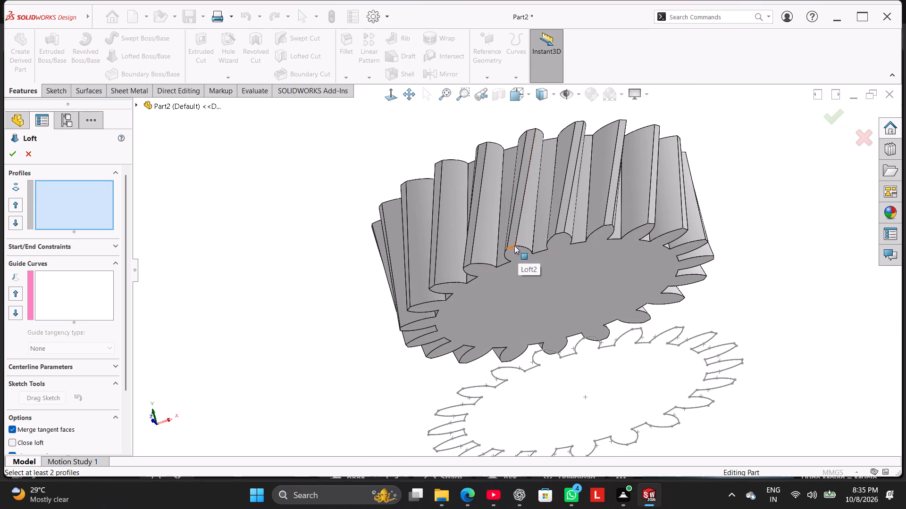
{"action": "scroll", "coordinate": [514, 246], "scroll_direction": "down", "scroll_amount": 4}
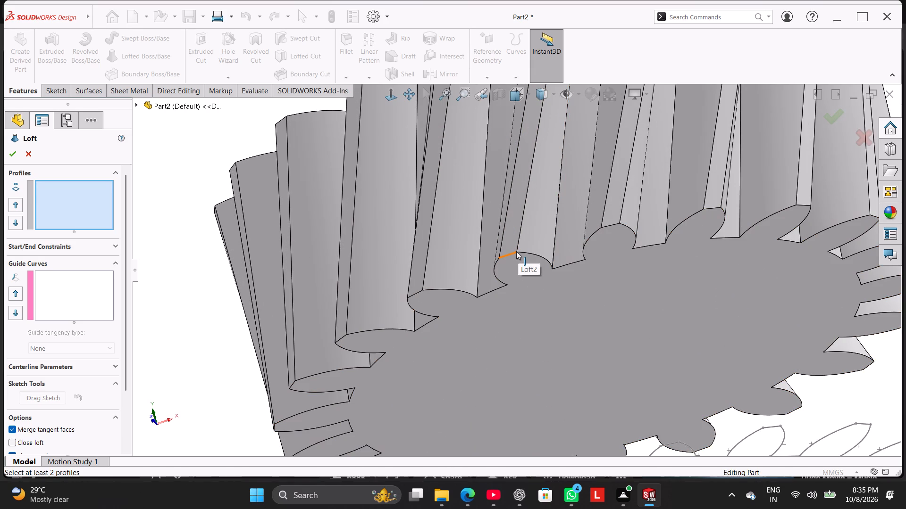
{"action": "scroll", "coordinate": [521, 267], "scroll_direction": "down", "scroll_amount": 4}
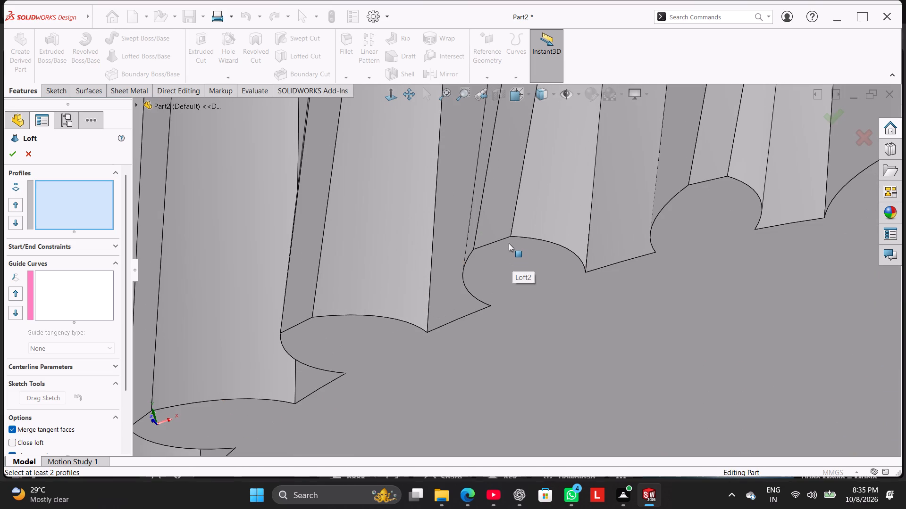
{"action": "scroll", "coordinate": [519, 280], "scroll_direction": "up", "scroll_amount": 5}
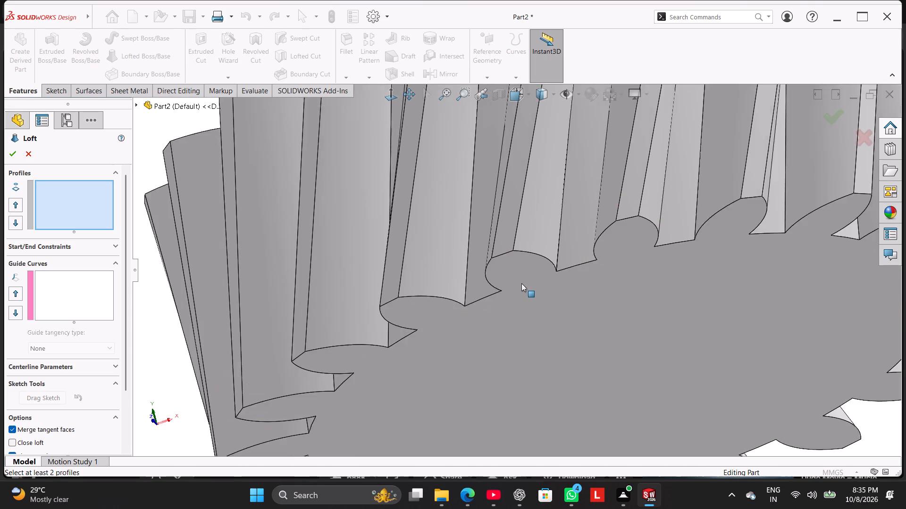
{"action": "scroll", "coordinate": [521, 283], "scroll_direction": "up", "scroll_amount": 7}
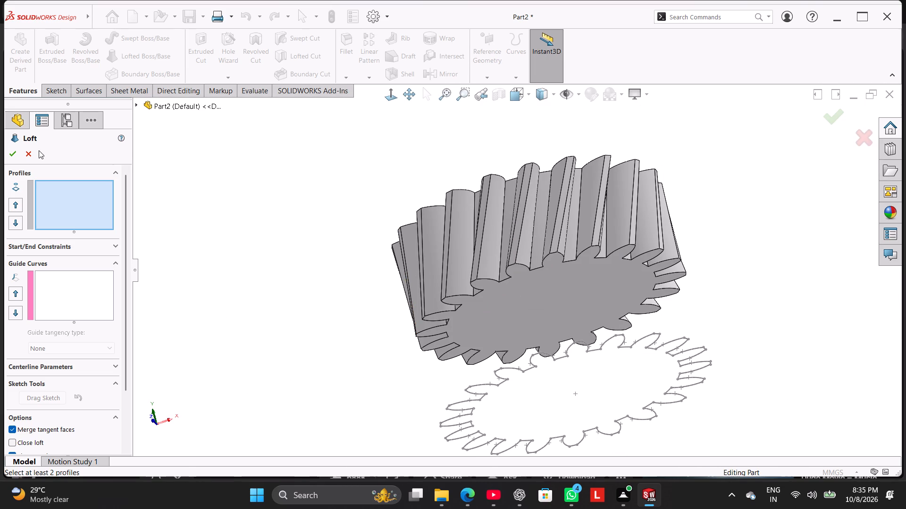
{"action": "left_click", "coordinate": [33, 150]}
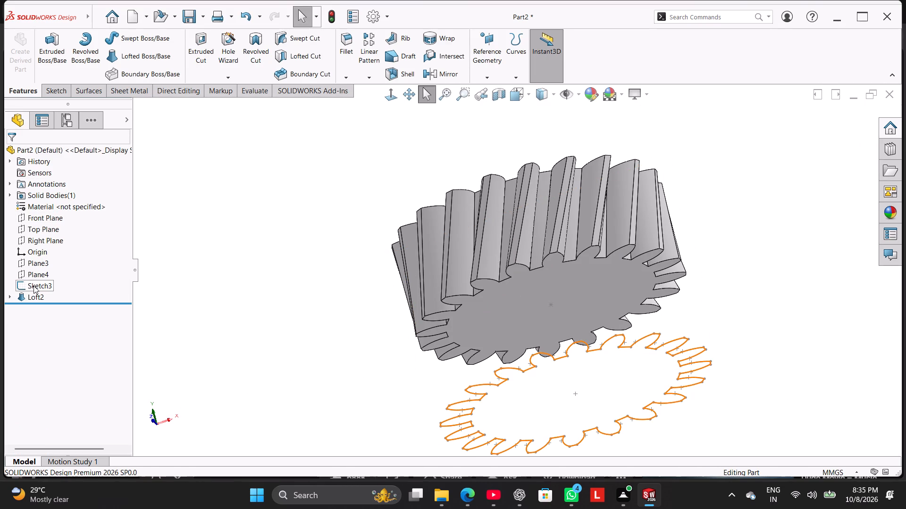
Show Sketch1, the tooth outline absorbed in the Loft2 feature.
{"action": "left_click", "coordinate": [11, 295]}
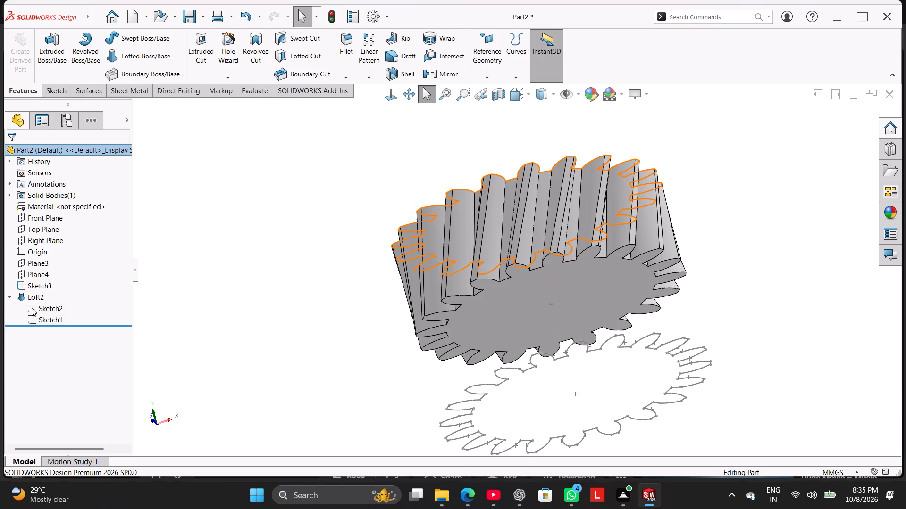
{"action": "right_click", "coordinate": [44, 318]}
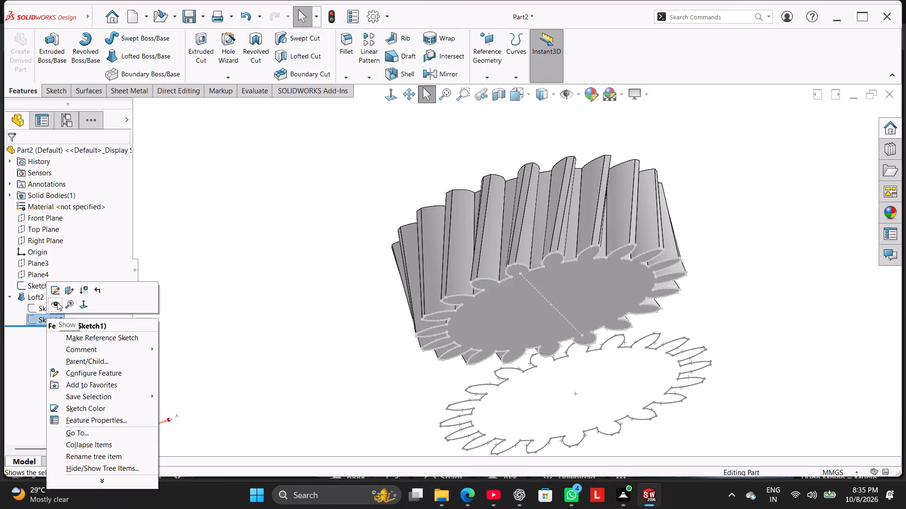
{"action": "left_click", "coordinate": [57, 302]}
Create a second lofted boss from Sketch1 to Sketch3, picking offset tooth tips so its teeth slant opposite to the first loft.
{"action": "scroll", "coordinate": [552, 283], "scroll_direction": "down", "scroll_amount": 2}
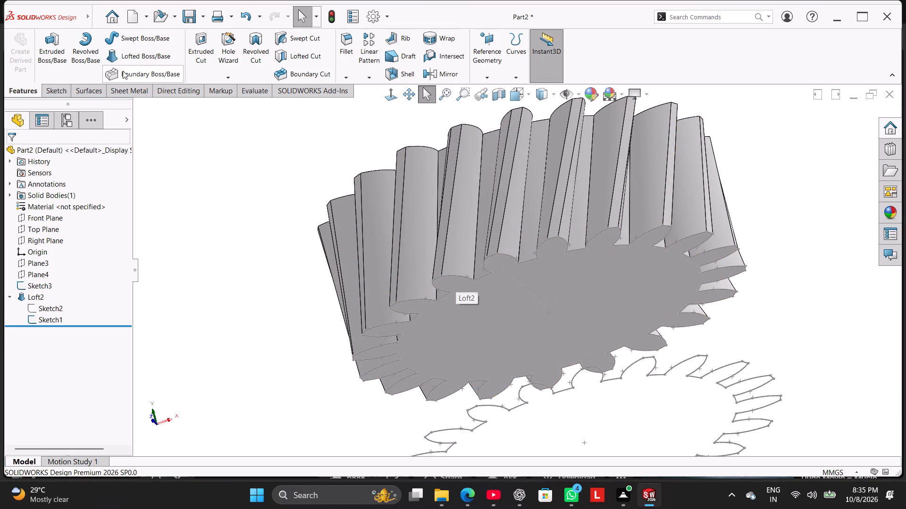
{"action": "left_click", "coordinate": [138, 56]}
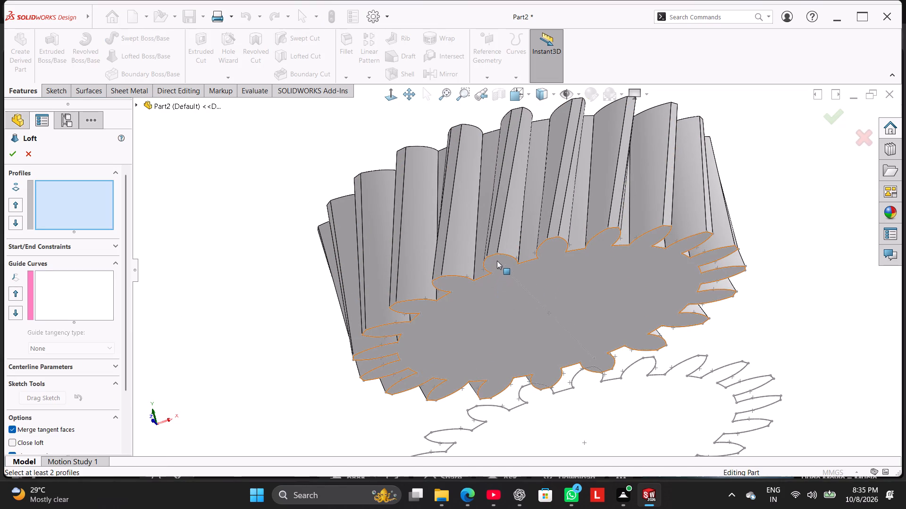
{"action": "left_click", "coordinate": [497, 254]}
{"action": "scroll", "coordinate": [526, 359], "scroll_direction": "up", "scroll_amount": 3}
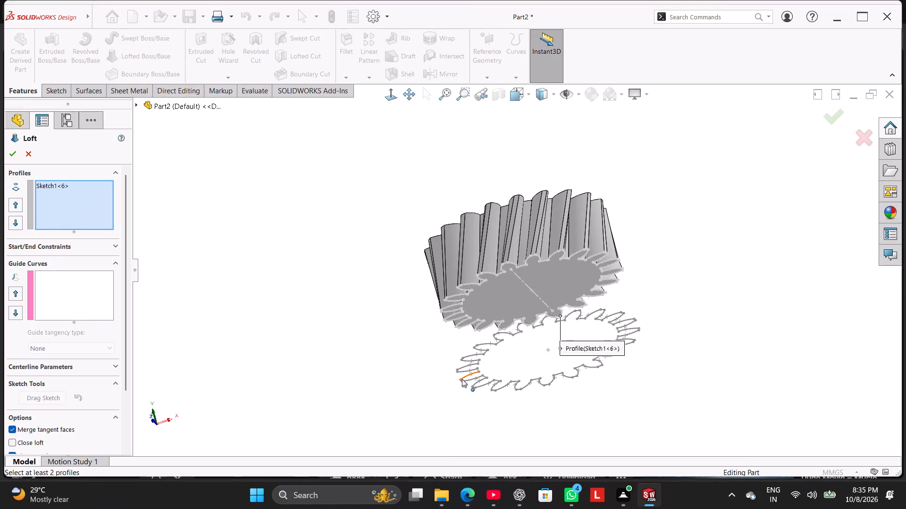
{"action": "middle_click_drag", "start_coordinate": [415, 370], "coordinate": [415, 404]}
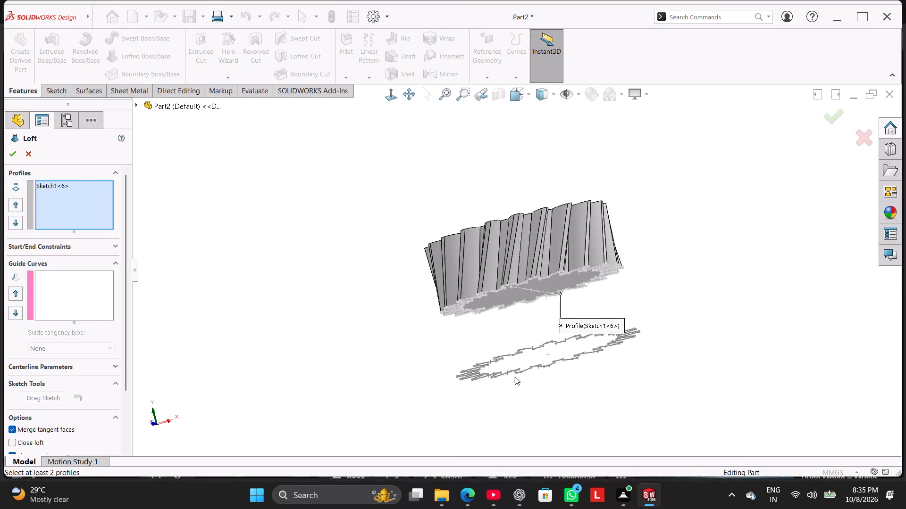
{"action": "middle_click_drag", "start_coordinate": [515, 400], "coordinate": [516, 415]}
{"action": "scroll", "coordinate": [524, 380], "scroll_direction": "down", "scroll_amount": 3}
{"action": "middle_click_drag", "start_coordinate": [520, 306], "coordinate": [507, 277]}
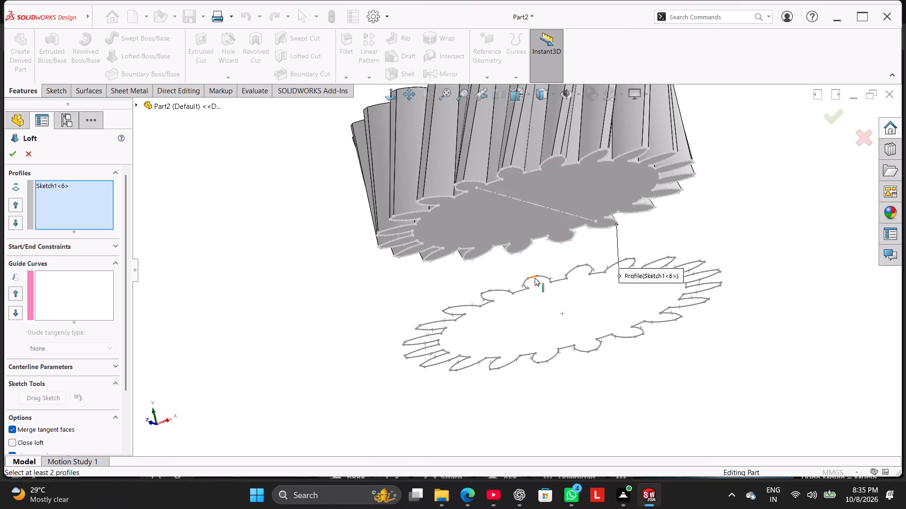
{"action": "left_click", "coordinate": [535, 276]}
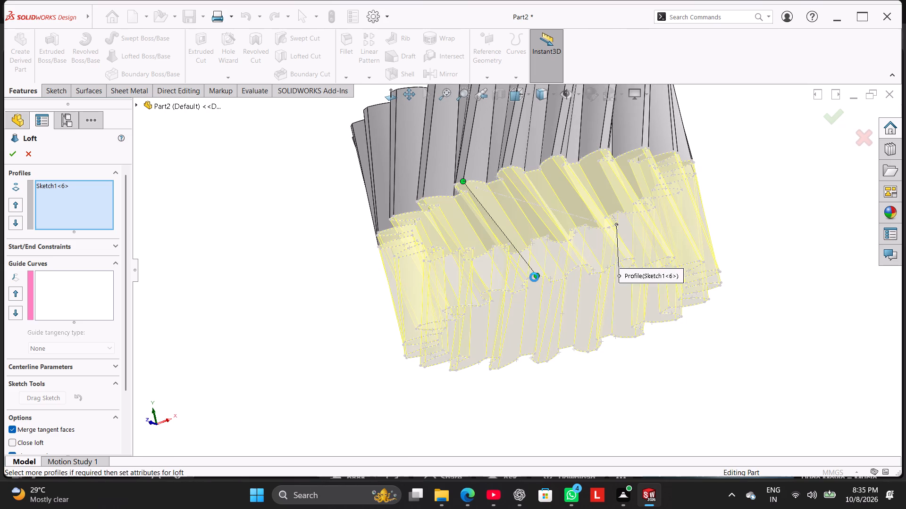
{"action": "middle_click_drag", "start_coordinate": [310, 321], "coordinate": [328, 347]}
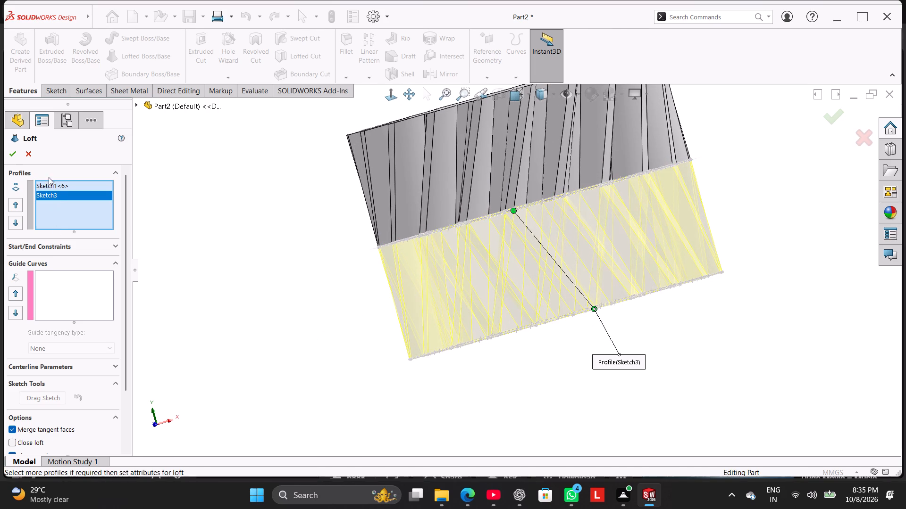
{"action": "left_click", "coordinate": [11, 156]}
{"action": "left_click", "coordinate": [229, 293]}
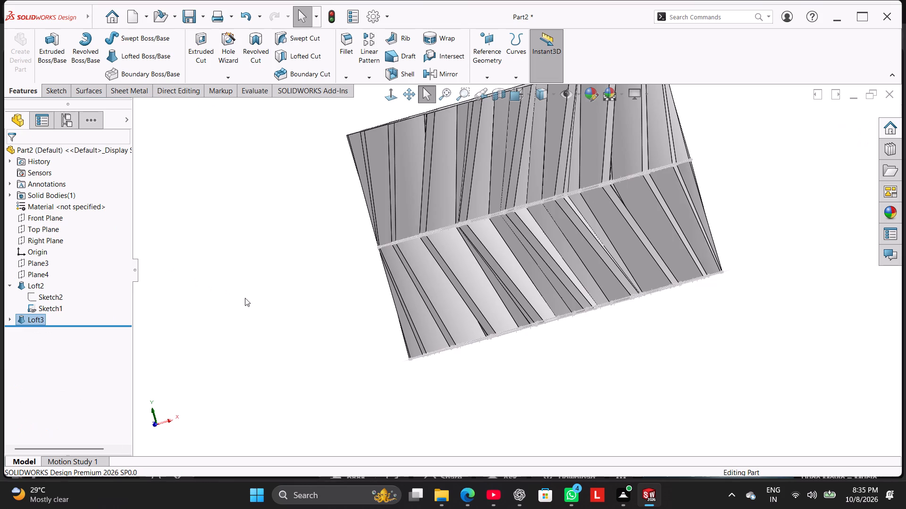
Hide Sketch1 on the finished double-lofted gear.
{"action": "middle_click_drag", "start_coordinate": [268, 312], "coordinate": [295, 356]}
{"action": "right_click_drag", "start_coordinate": [246, 335], "coordinate": [360, 209]}
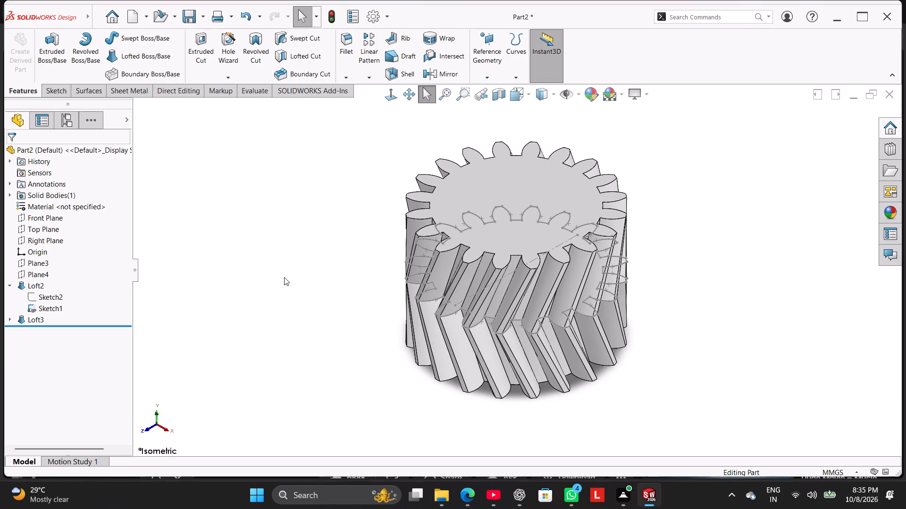
{"action": "right_click", "coordinate": [52, 309]}
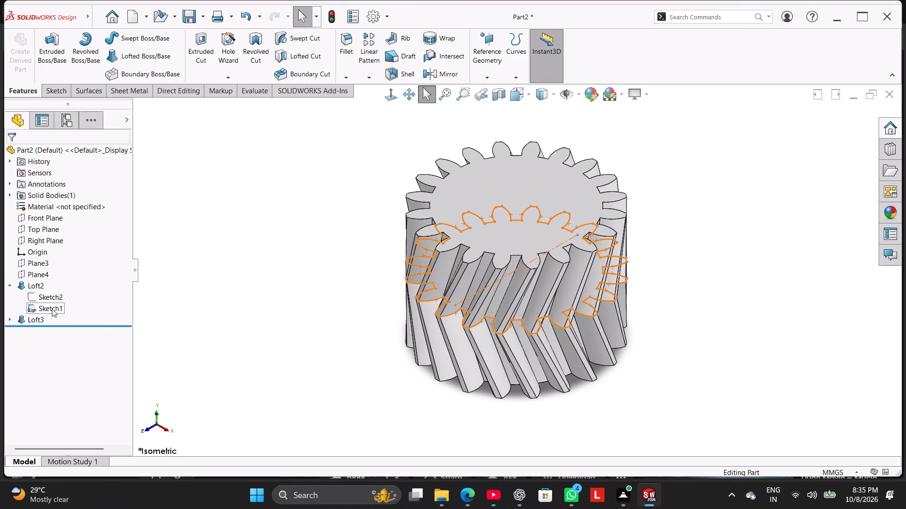
{"action": "left_click", "coordinate": [61, 293]}
{"action": "right_click_drag", "start_coordinate": [267, 299], "coordinate": [419, 193]}
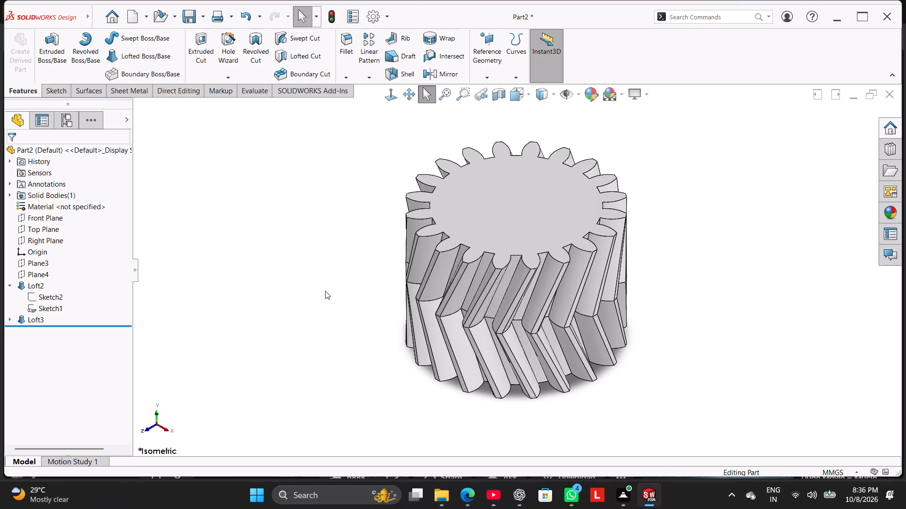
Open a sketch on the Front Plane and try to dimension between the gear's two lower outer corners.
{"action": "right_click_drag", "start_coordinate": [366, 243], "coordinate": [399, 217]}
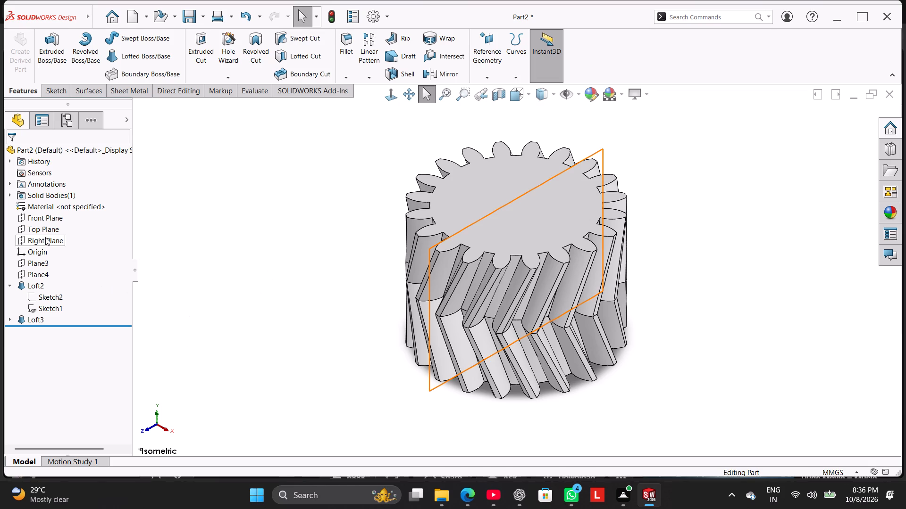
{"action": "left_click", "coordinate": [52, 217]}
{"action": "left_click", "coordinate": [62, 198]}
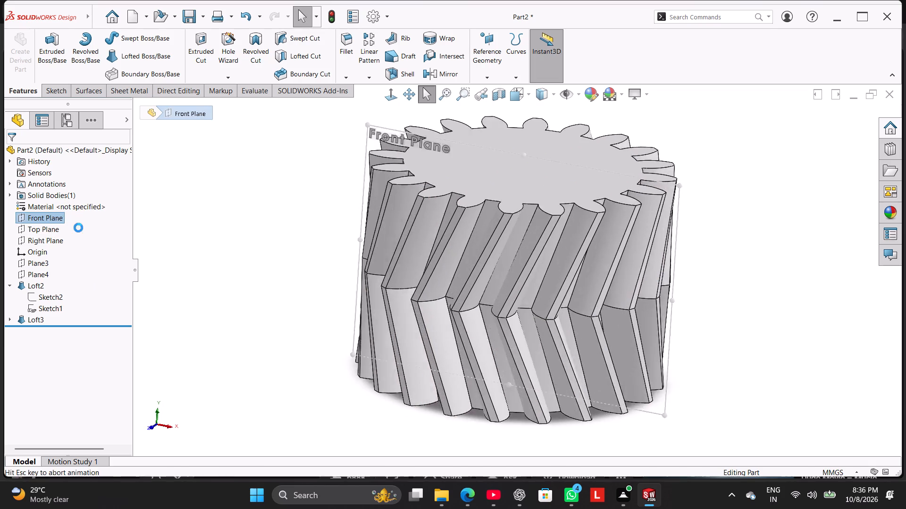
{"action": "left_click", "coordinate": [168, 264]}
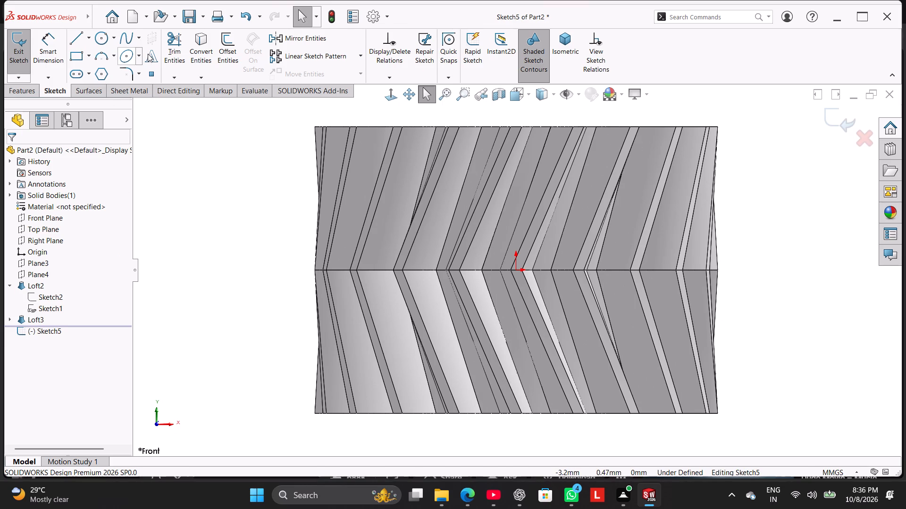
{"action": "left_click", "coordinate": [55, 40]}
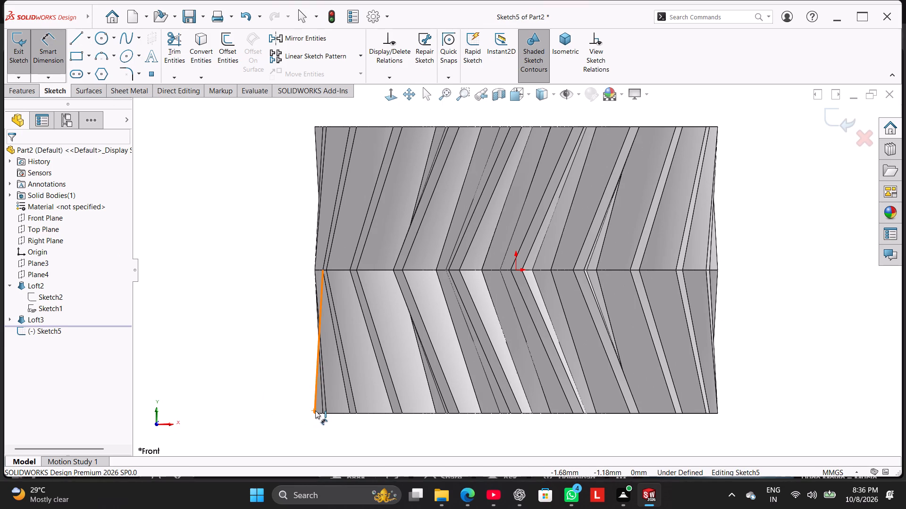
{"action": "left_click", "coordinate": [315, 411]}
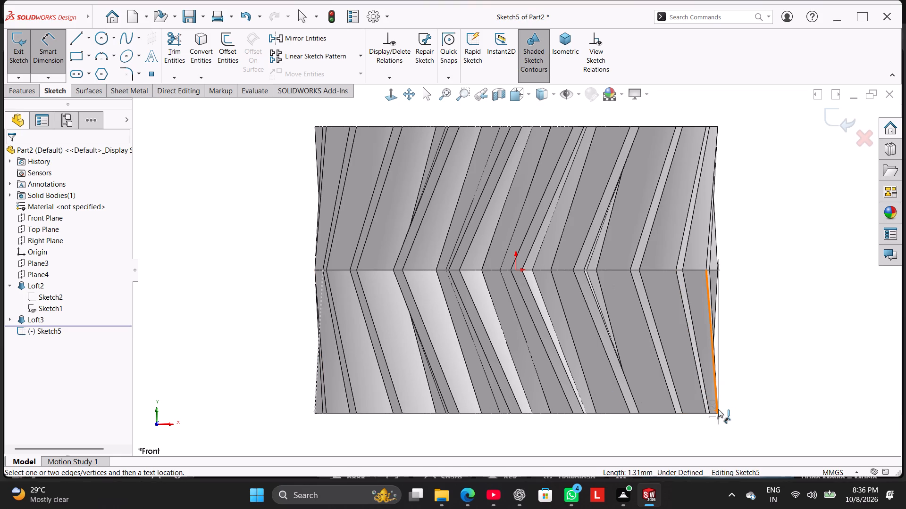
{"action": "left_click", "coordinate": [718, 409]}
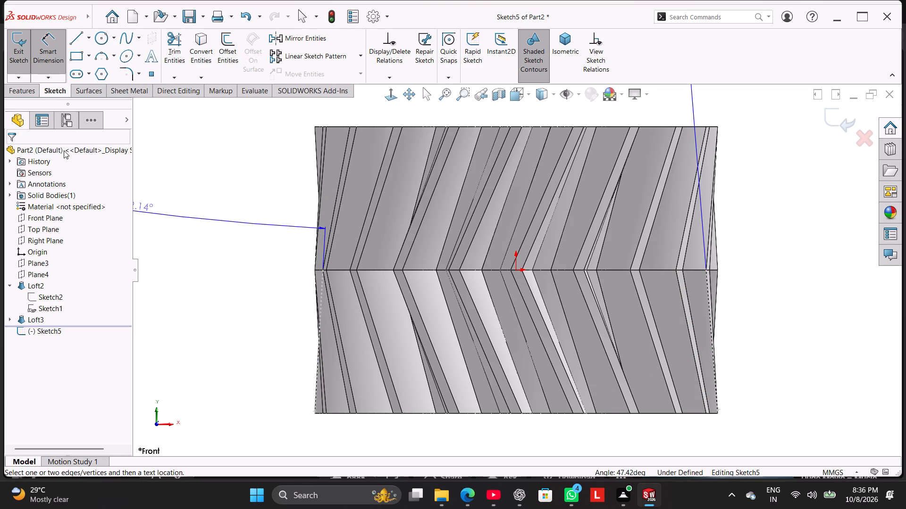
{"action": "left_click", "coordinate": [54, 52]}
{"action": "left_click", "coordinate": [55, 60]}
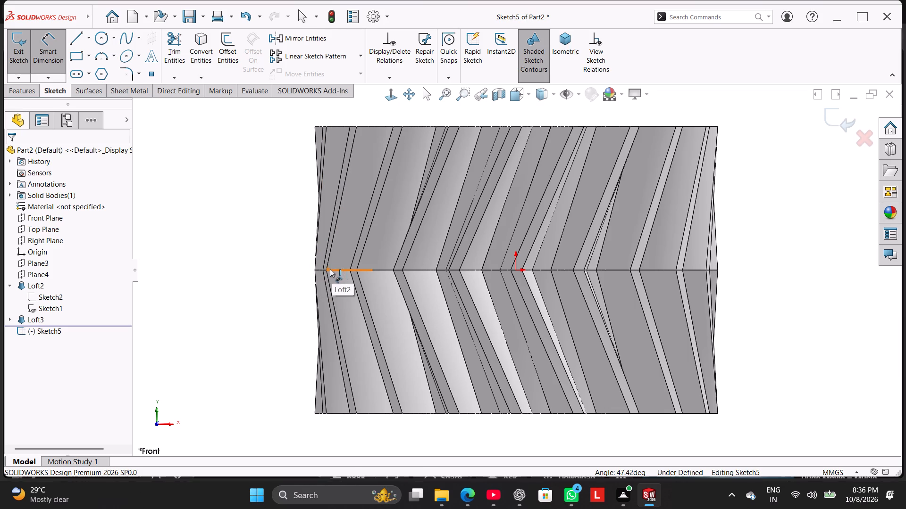
Measure the distance between the two outermost tooth tips at the gear's mid-height, then leave the sketch without adding geometry.
{"action": "left_click", "coordinate": [314, 270]}
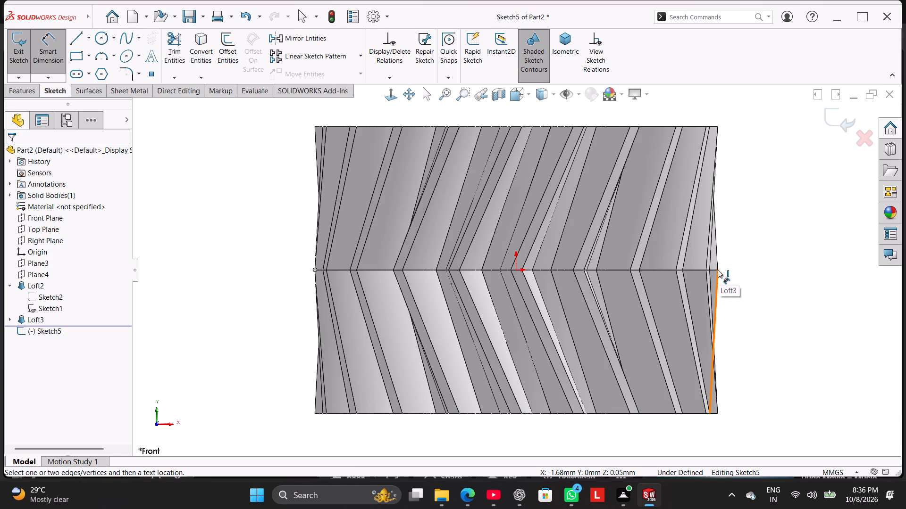
{"action": "scroll", "coordinate": [729, 278], "scroll_direction": "down", "scroll_amount": 3}
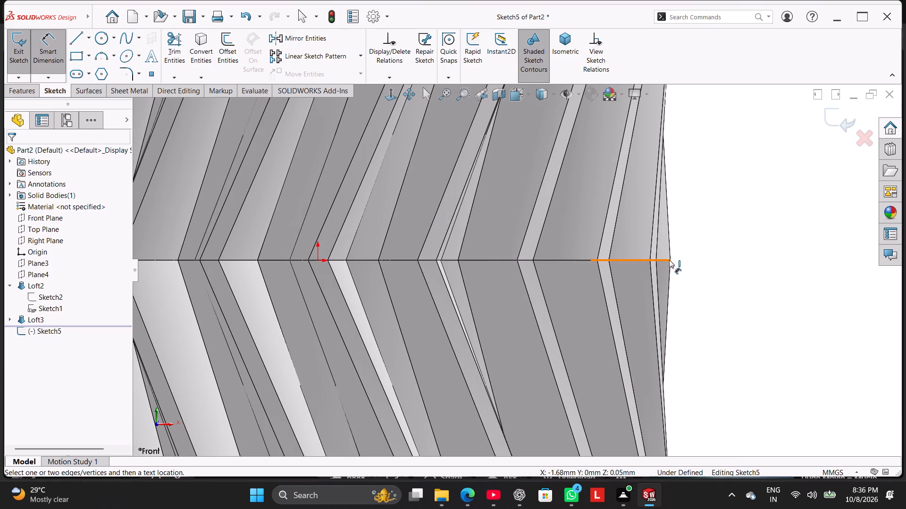
{"action": "left_click", "coordinate": [670, 260]}
{"action": "scroll", "coordinate": [657, 359], "scroll_direction": "up", "scroll_amount": 2}
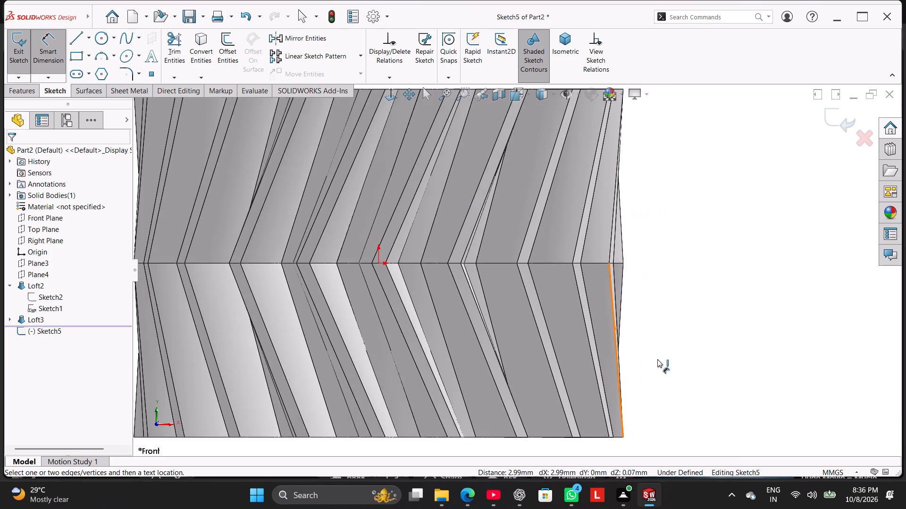
{"action": "scroll", "coordinate": [658, 352], "scroll_direction": "up", "scroll_amount": 2}
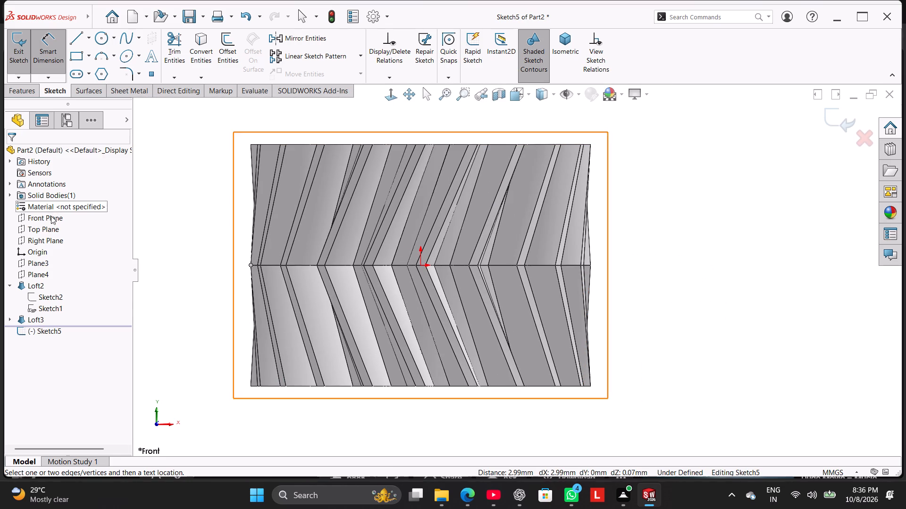
{"action": "left_click", "coordinate": [41, 59]}
{"action": "left_click", "coordinate": [49, 58]}
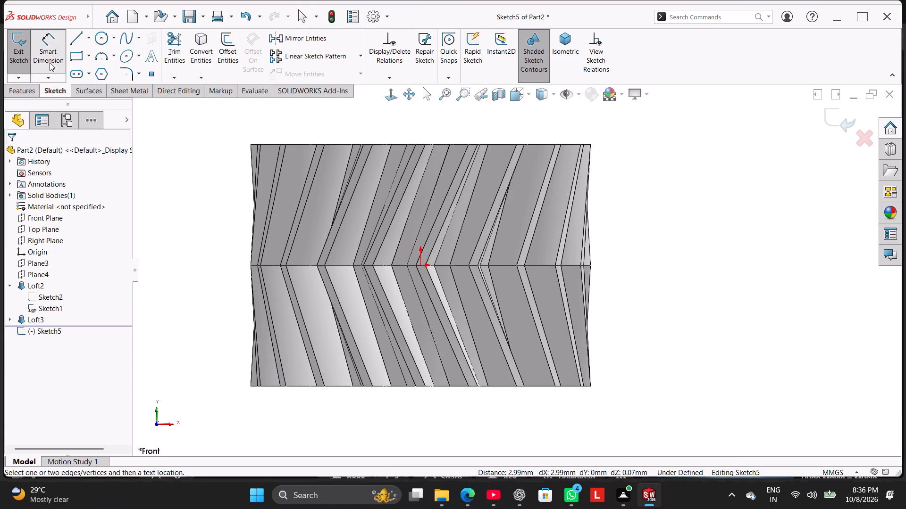
{"action": "left_click", "coordinate": [21, 56]}
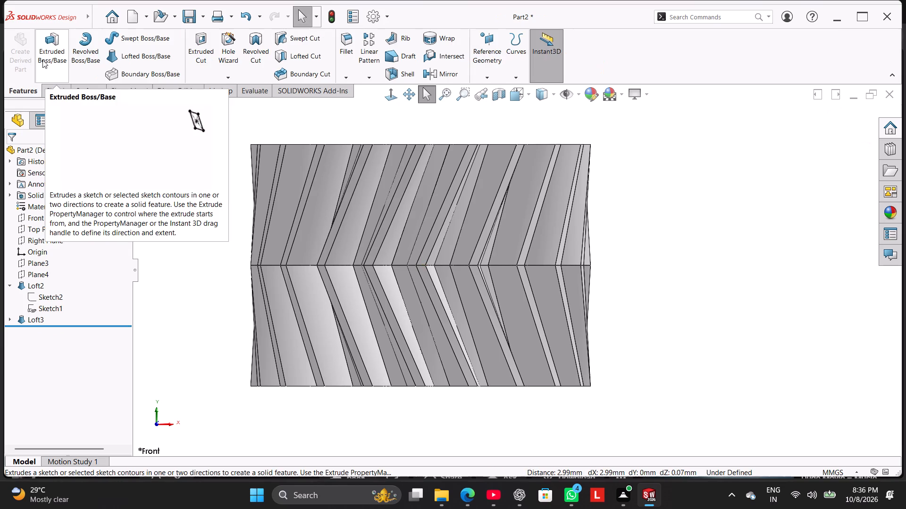
Measure the distance across opposite tooth tips at the gear's mid-height outside any sketch, without placing a reference dimension.
{"action": "left_click", "coordinate": [64, 89]}
{"action": "left_click", "coordinate": [54, 48]}
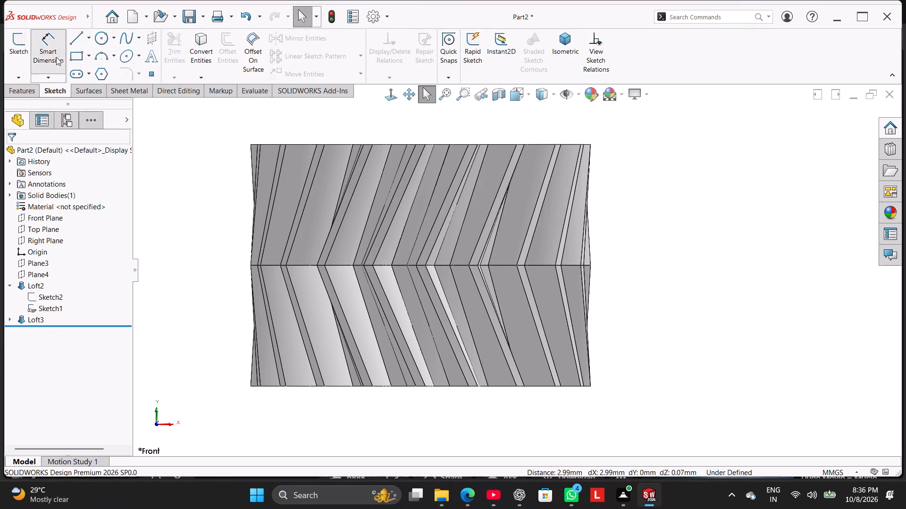
{"action": "left_click", "coordinate": [60, 255]}
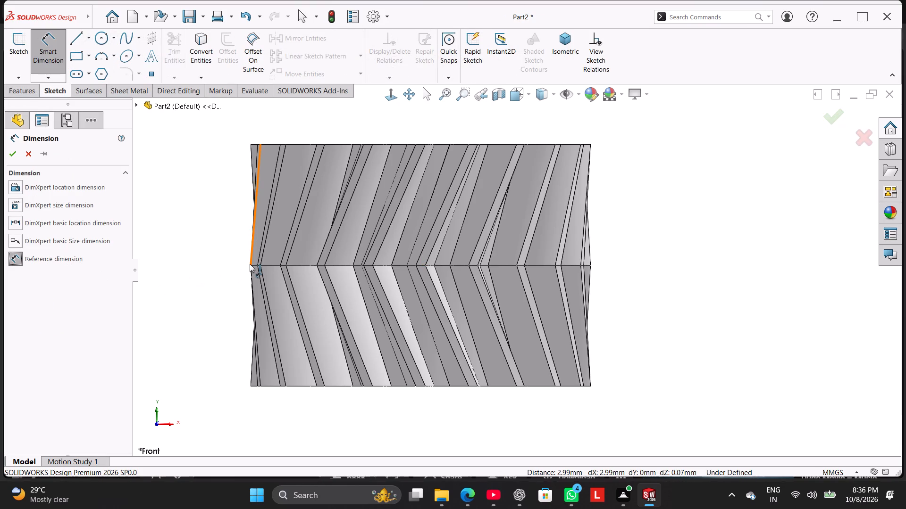
{"action": "left_click", "coordinate": [250, 264]}
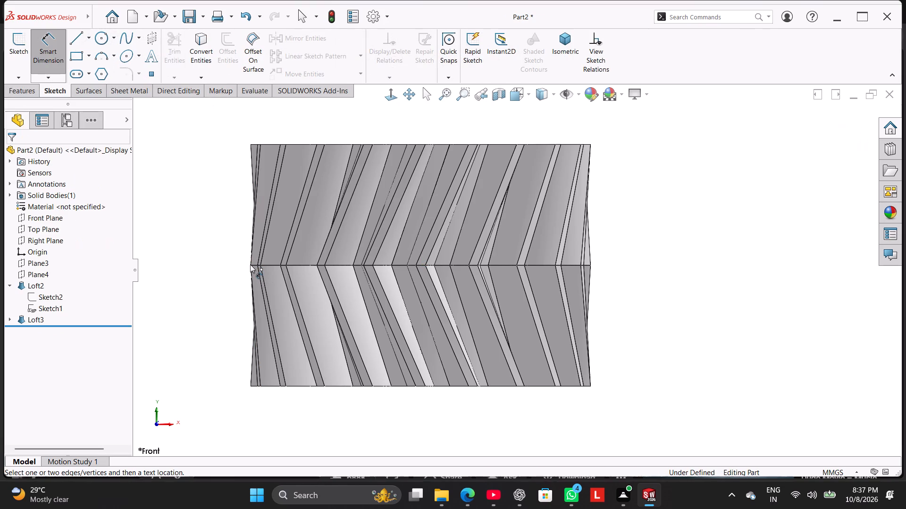
{"action": "left_click", "coordinate": [591, 266]}
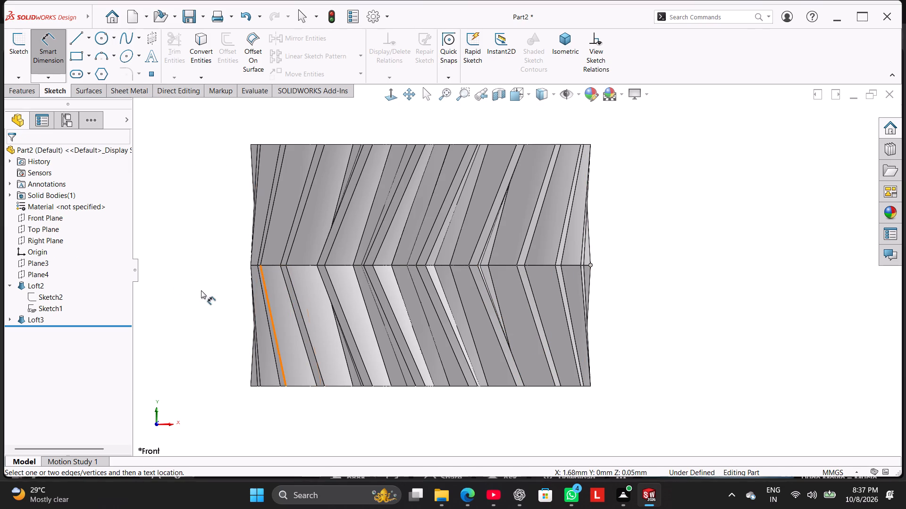
{"action": "middle_click_drag", "start_coordinate": [199, 290], "coordinate": [254, 324]}
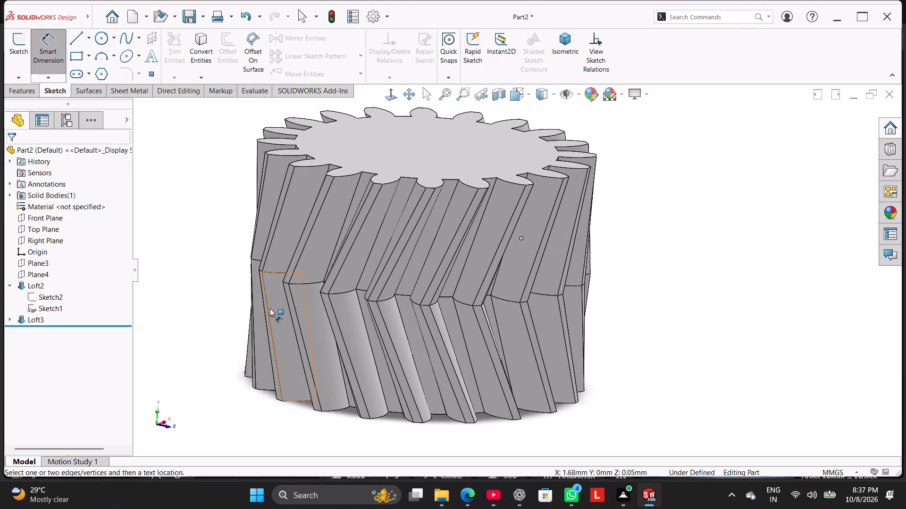
{"action": "left_click", "coordinate": [289, 283]}
{"action": "middle_click_drag", "start_coordinate": [666, 321], "coordinate": [663, 324]}
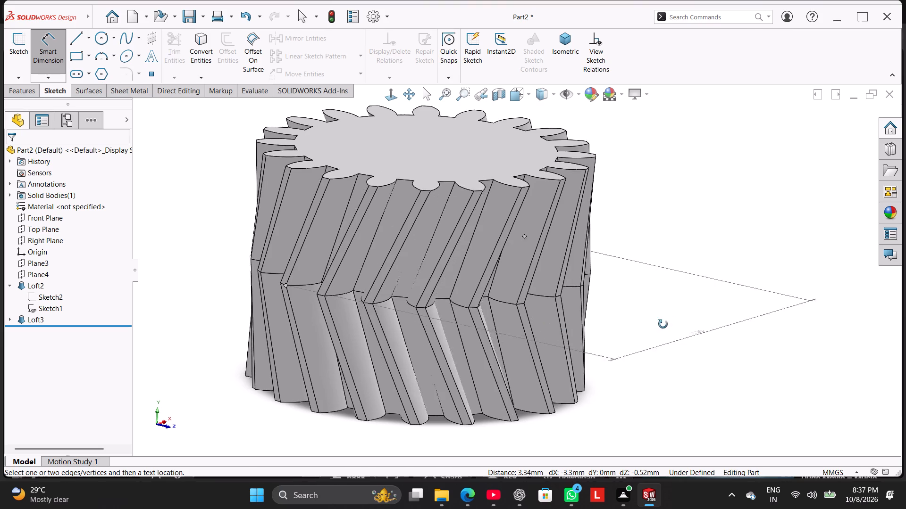
{"action": "middle_click_drag", "start_coordinate": [663, 324], "coordinate": [592, 374]}
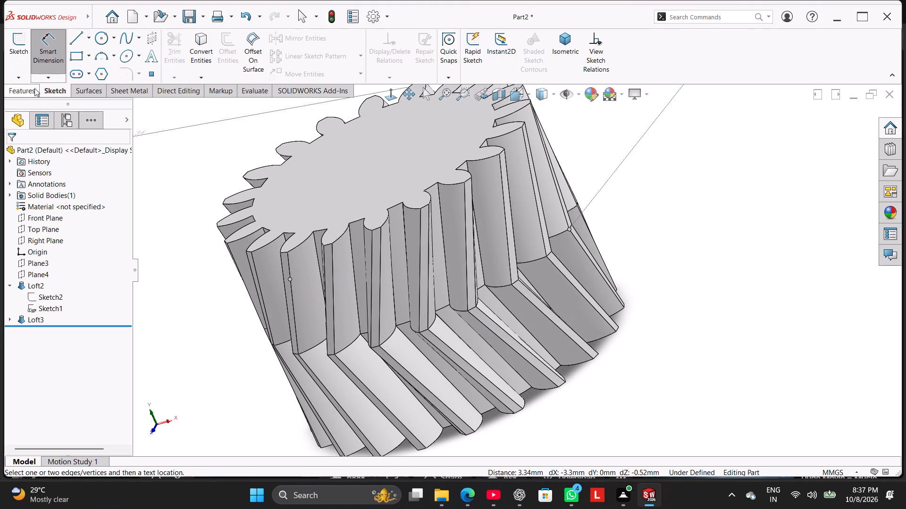
{"action": "left_click", "coordinate": [50, 56]}
{"action": "left_click", "coordinate": [58, 53]}
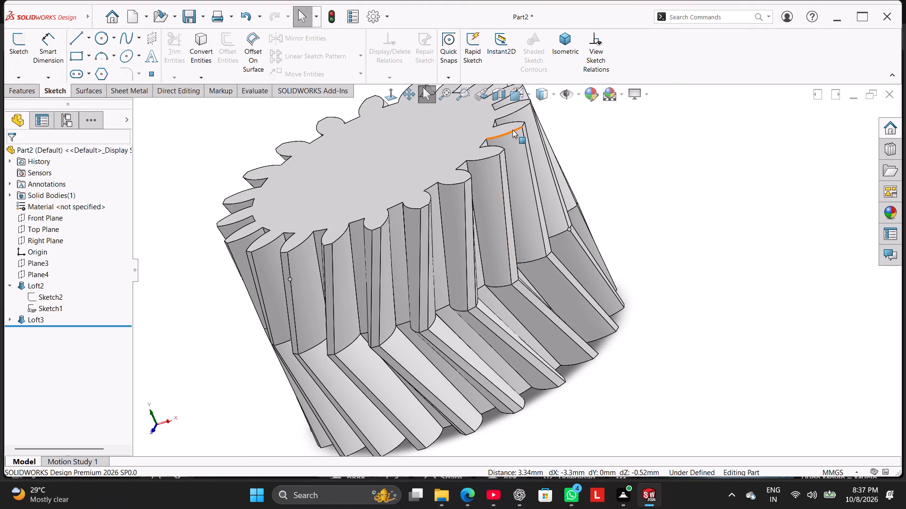
Measure the gear's height from a top-face tooth tip to the bottom face, without placing a dimension, and return to the isometric view.
{"action": "left_click", "coordinate": [517, 127]}
{"action": "middle_click_drag", "start_coordinate": [621, 369], "coordinate": [597, 291]}
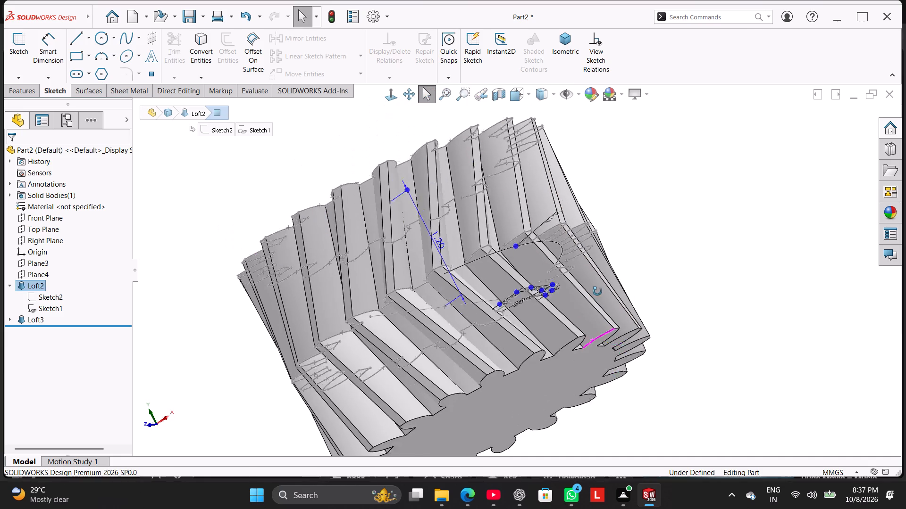
{"action": "middle_click_drag", "start_coordinate": [597, 291], "coordinate": [596, 291]}
{"action": "left_click", "coordinate": [574, 336]}
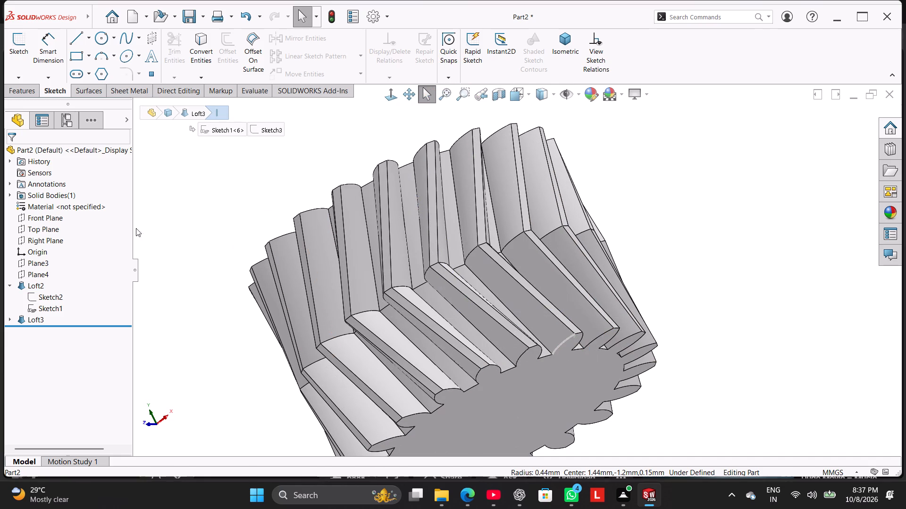
{"action": "left_click", "coordinate": [53, 57]}
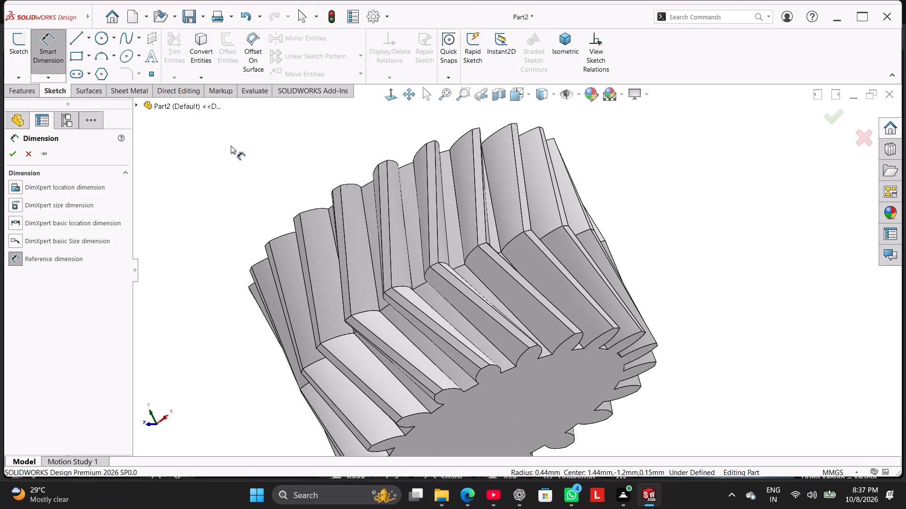
{"action": "middle_click_drag", "start_coordinate": [231, 146], "coordinate": [261, 209]}
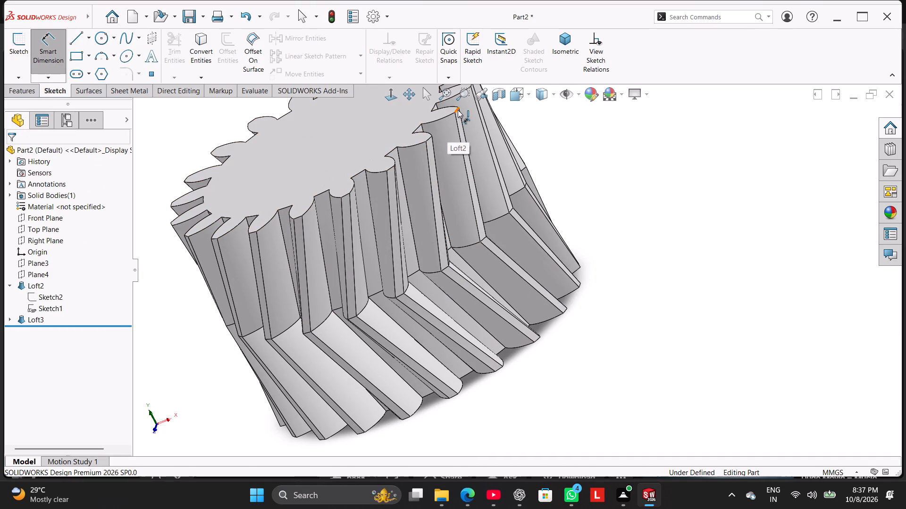
{"action": "left_click", "coordinate": [458, 110]}
{"action": "left_click", "coordinate": [566, 310]}
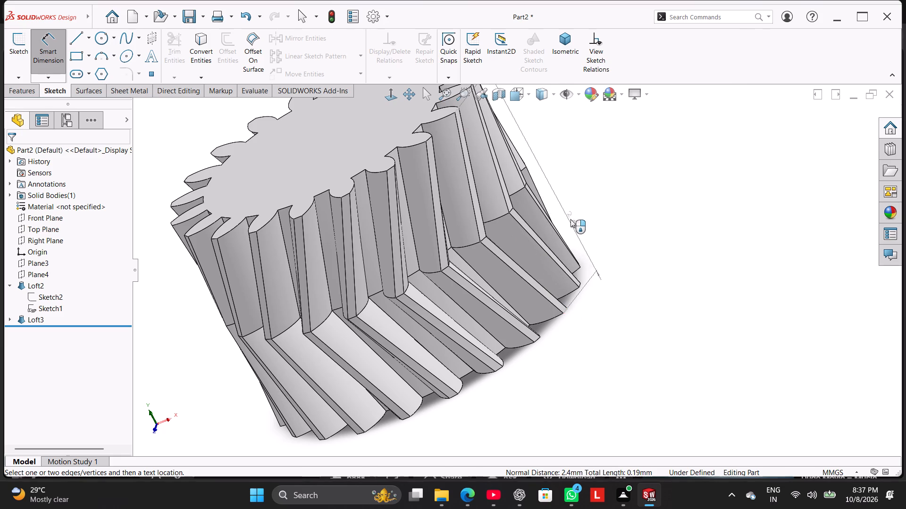
{"action": "left_click", "coordinate": [55, 48]}
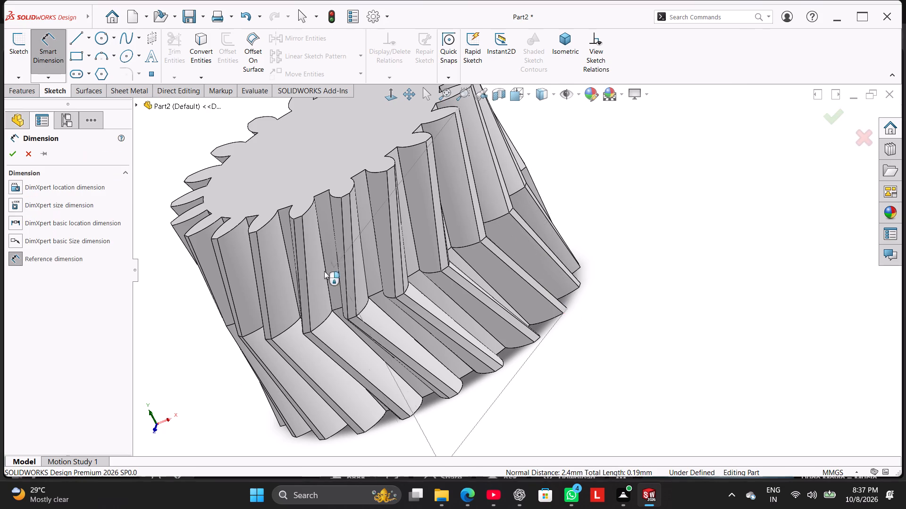
{"action": "left_click", "coordinate": [48, 51]}
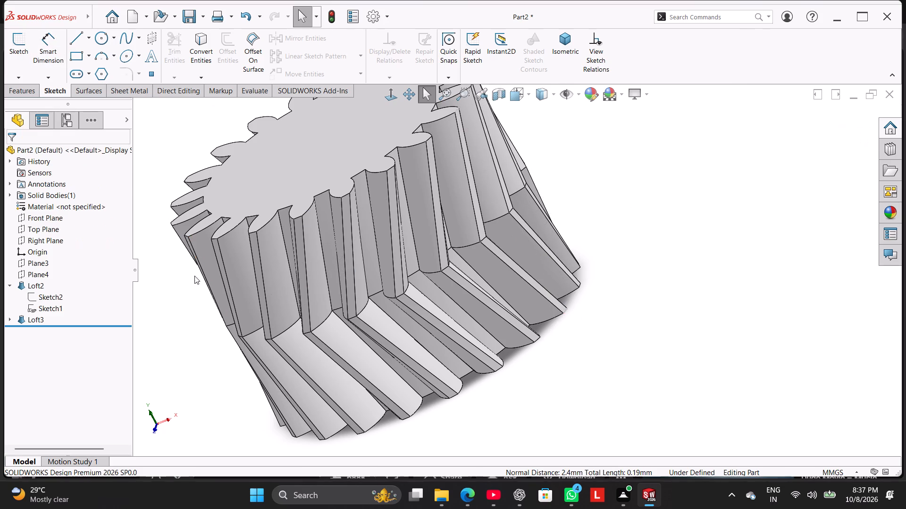
{"action": "right_click_drag", "start_coordinate": [159, 320], "coordinate": [252, 234]}
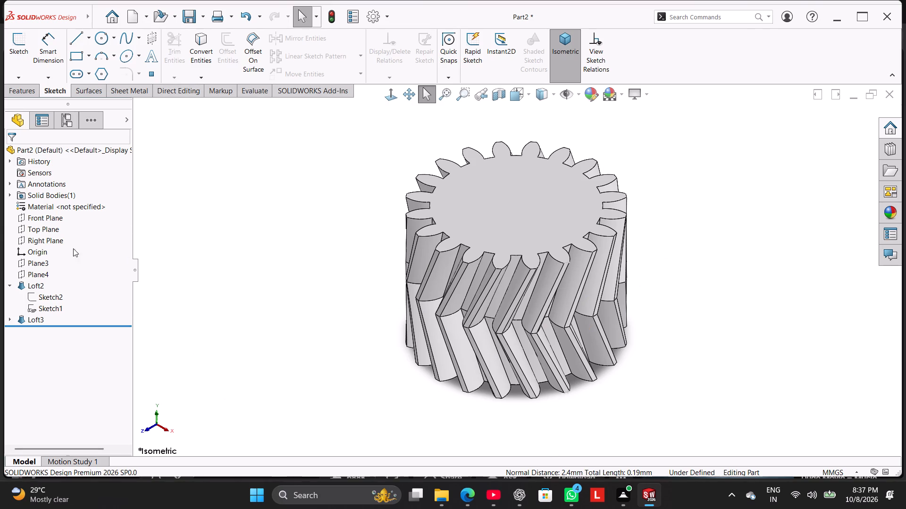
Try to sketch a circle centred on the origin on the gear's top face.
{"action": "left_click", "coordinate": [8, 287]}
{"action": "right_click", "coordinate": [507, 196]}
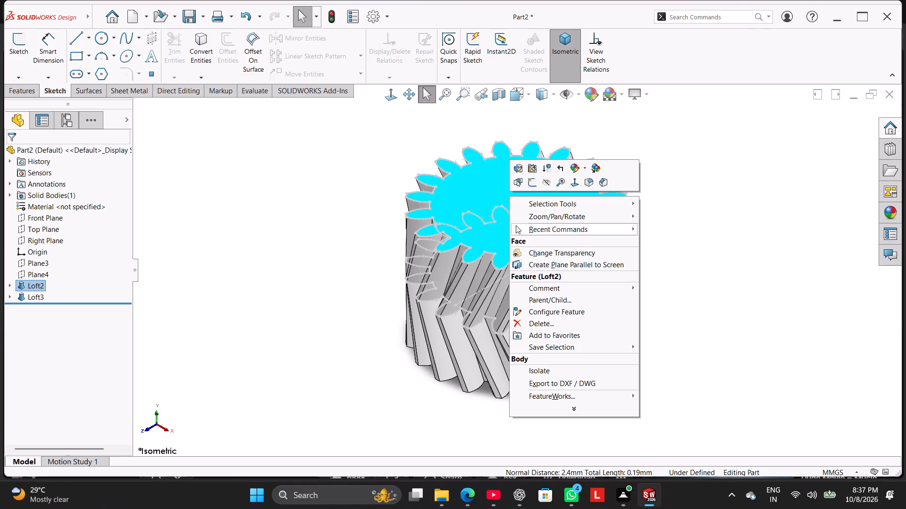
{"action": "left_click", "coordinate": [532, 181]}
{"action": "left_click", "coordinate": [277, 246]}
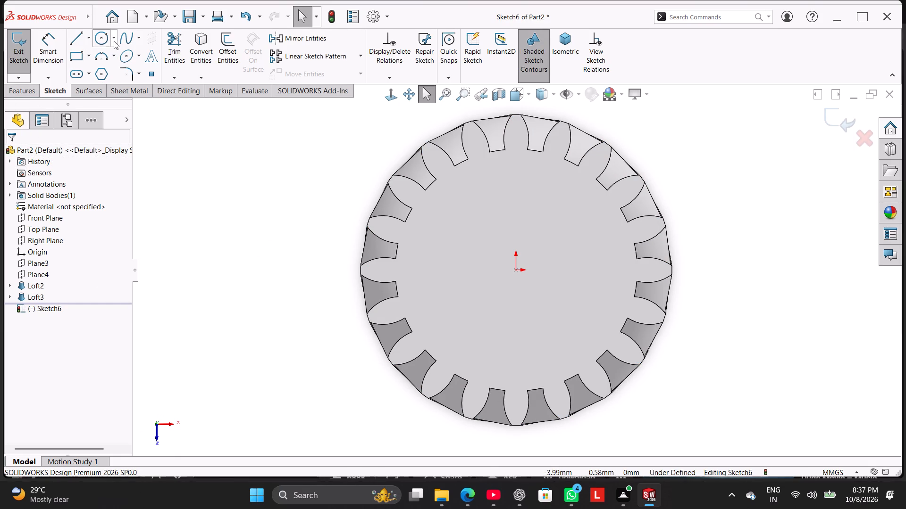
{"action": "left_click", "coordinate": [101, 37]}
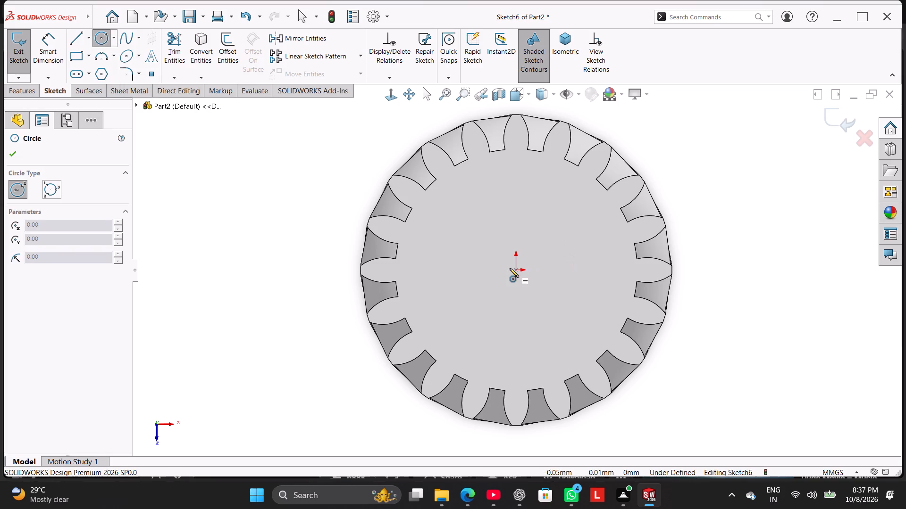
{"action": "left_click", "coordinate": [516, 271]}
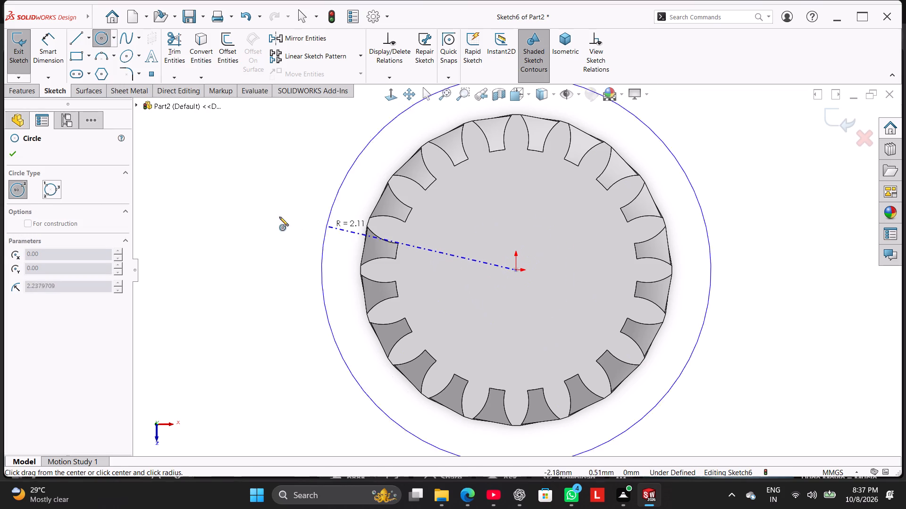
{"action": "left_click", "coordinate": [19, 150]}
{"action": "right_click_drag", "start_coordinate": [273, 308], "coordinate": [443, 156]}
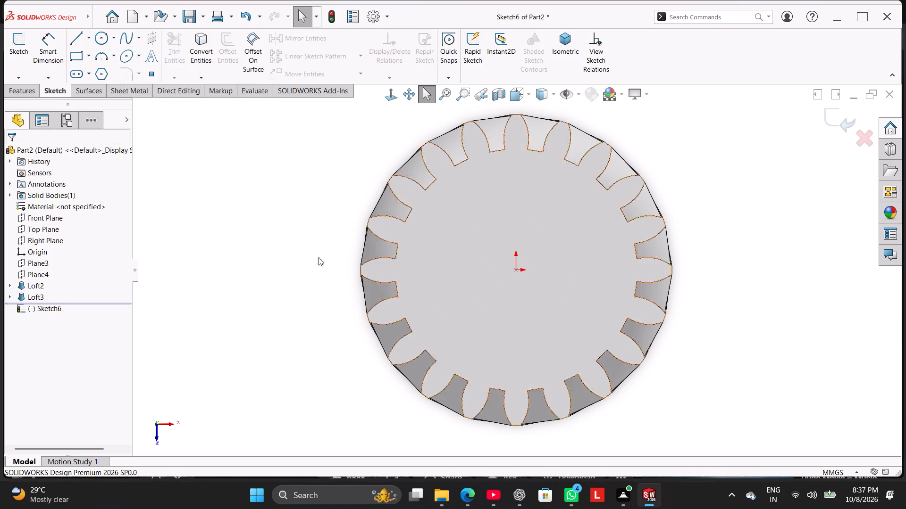
Leave the top-face sketch, return to the isometric view and check which sketches belong to the two lofts.
{"action": "right_click_drag", "start_coordinate": [229, 270], "coordinate": [447, 103]}
{"action": "left_click", "coordinate": [304, 305]}
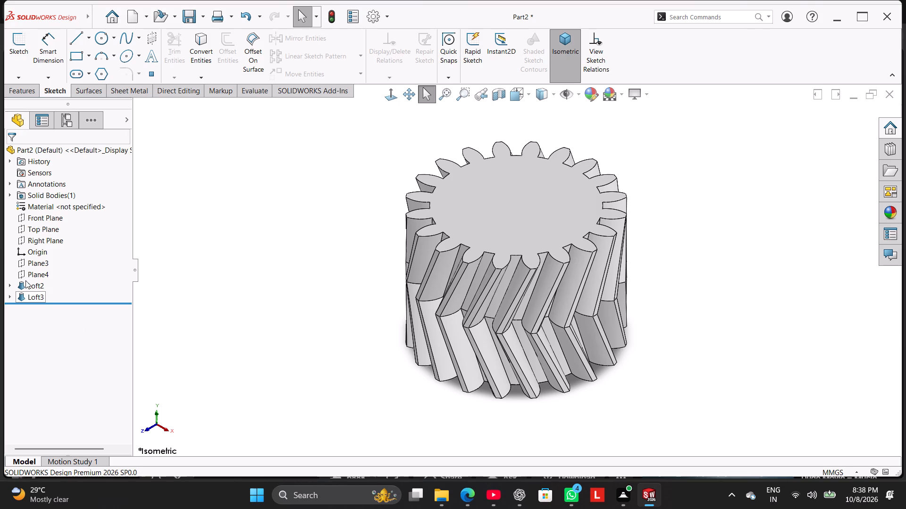
{"action": "left_click", "coordinate": [11, 284]}
{"action": "left_click", "coordinate": [10, 318]}
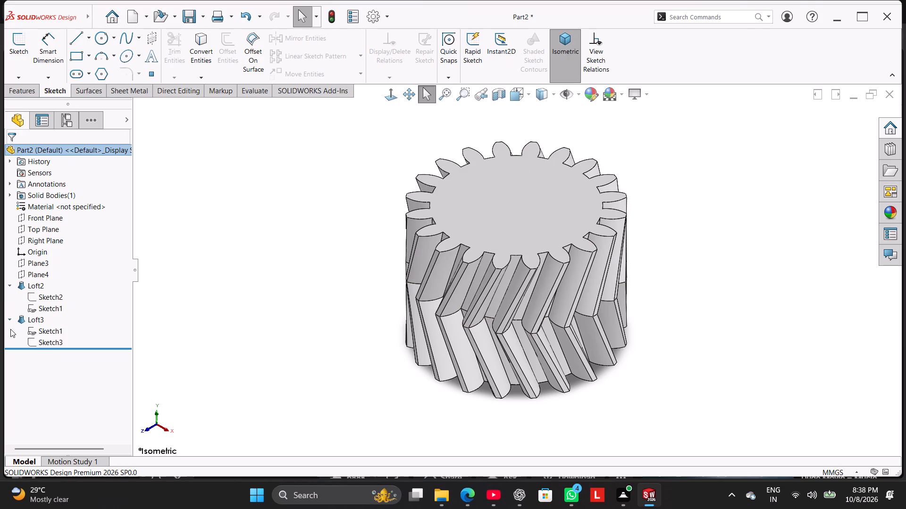
{"action": "left_click", "coordinate": [1, 319]}
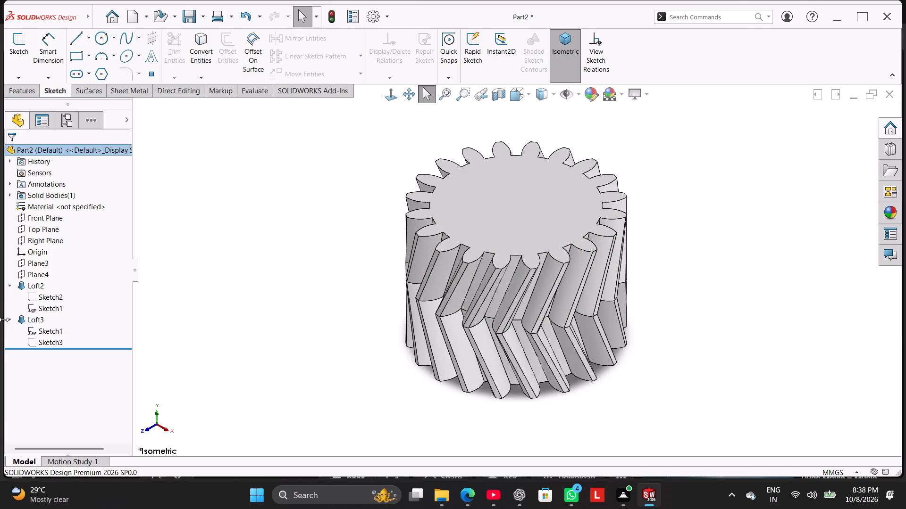
{"action": "left_click", "coordinate": [4, 320]}
{"action": "left_click", "coordinate": [8, 319]}
{"action": "left_click", "coordinate": [8, 288]}
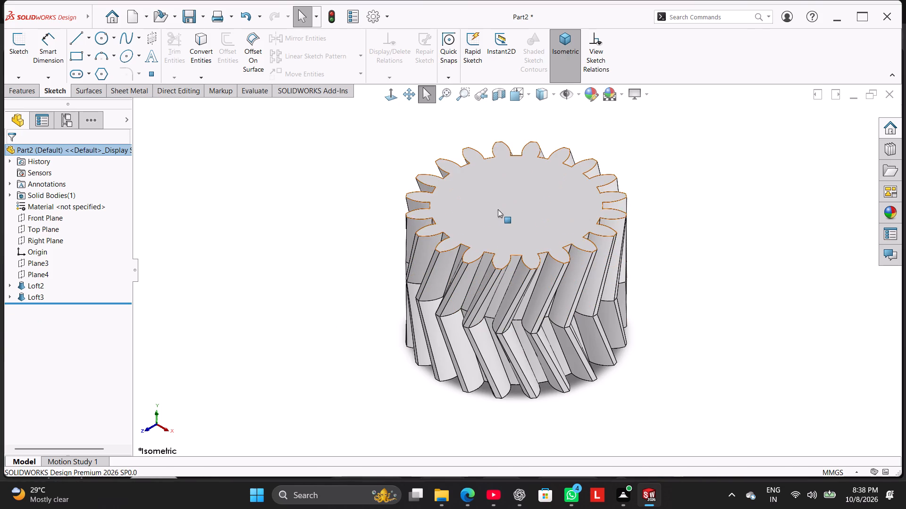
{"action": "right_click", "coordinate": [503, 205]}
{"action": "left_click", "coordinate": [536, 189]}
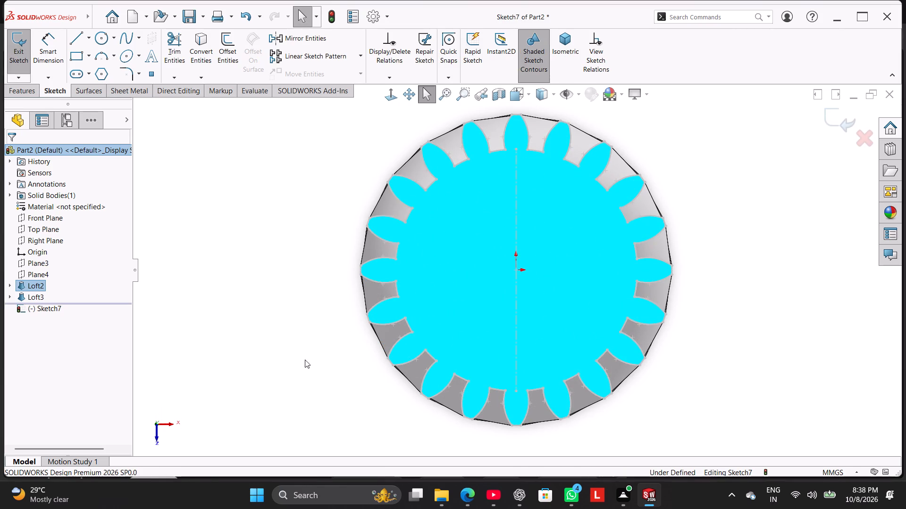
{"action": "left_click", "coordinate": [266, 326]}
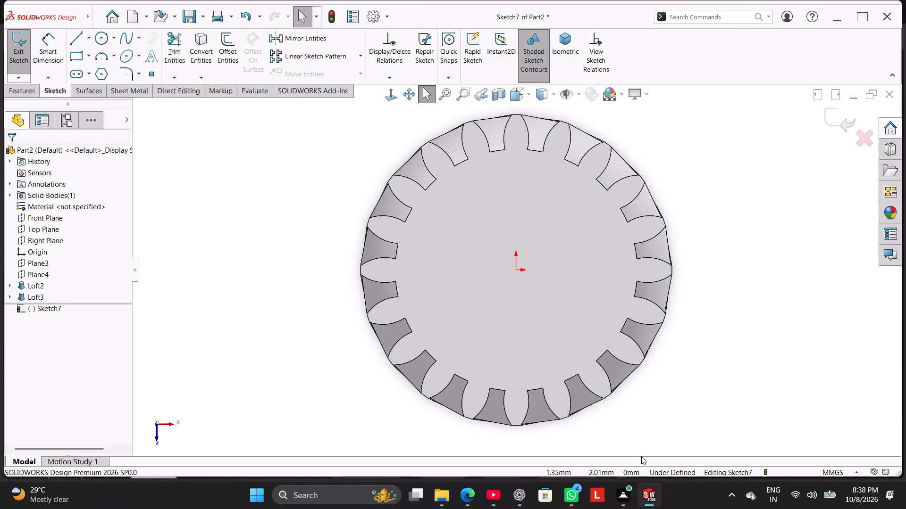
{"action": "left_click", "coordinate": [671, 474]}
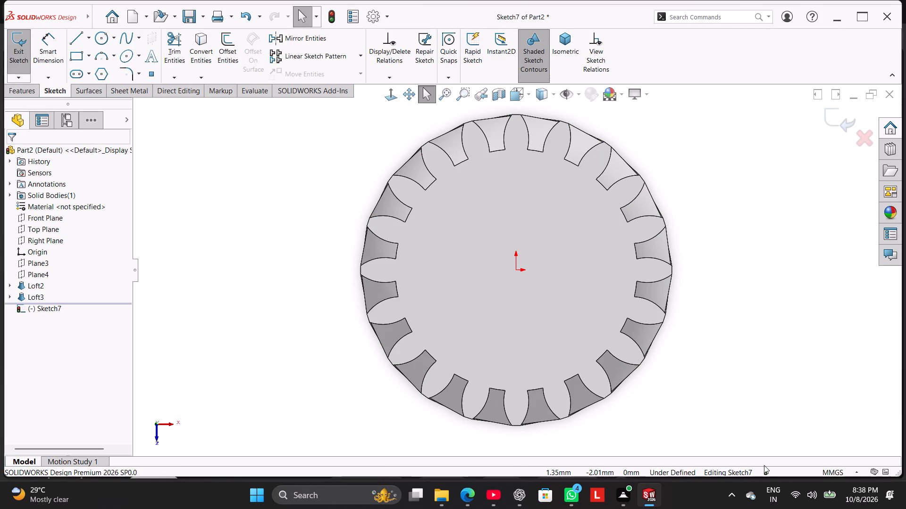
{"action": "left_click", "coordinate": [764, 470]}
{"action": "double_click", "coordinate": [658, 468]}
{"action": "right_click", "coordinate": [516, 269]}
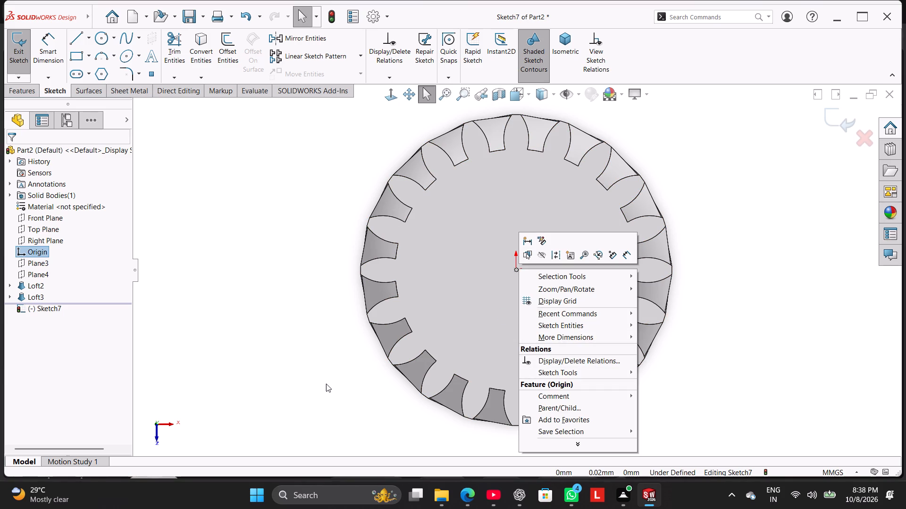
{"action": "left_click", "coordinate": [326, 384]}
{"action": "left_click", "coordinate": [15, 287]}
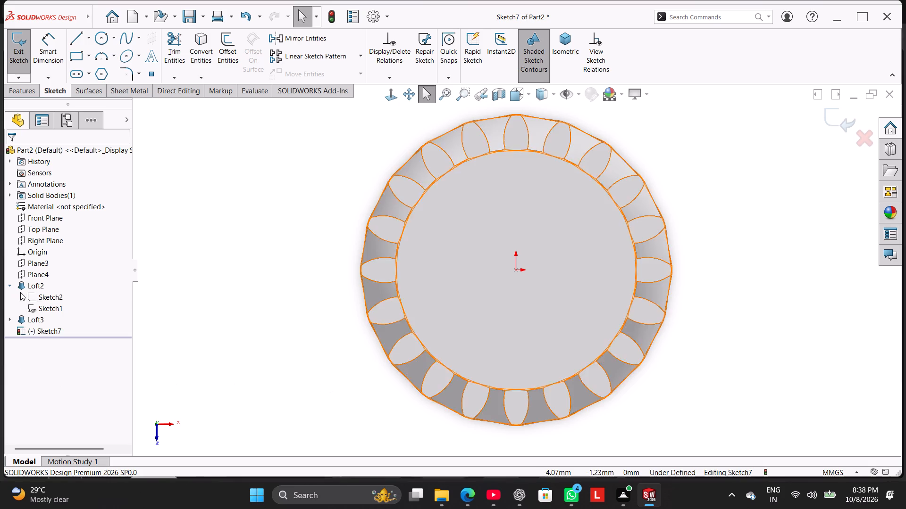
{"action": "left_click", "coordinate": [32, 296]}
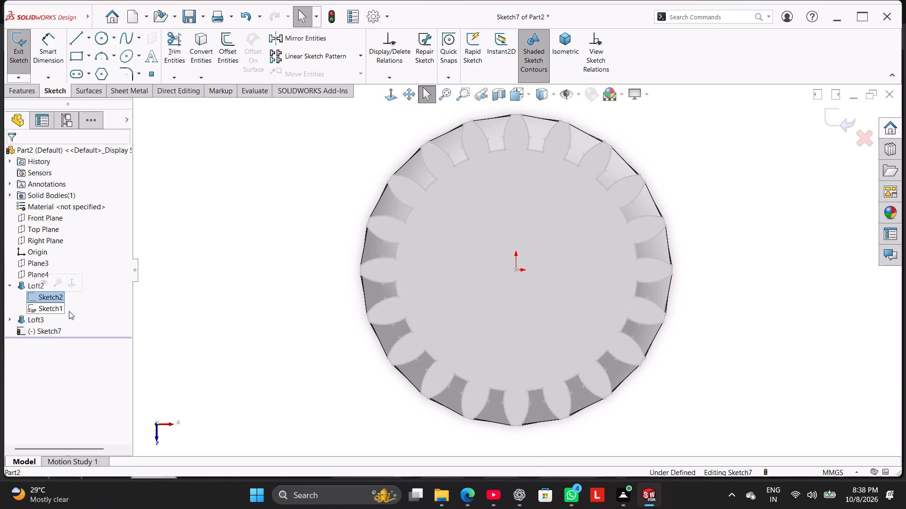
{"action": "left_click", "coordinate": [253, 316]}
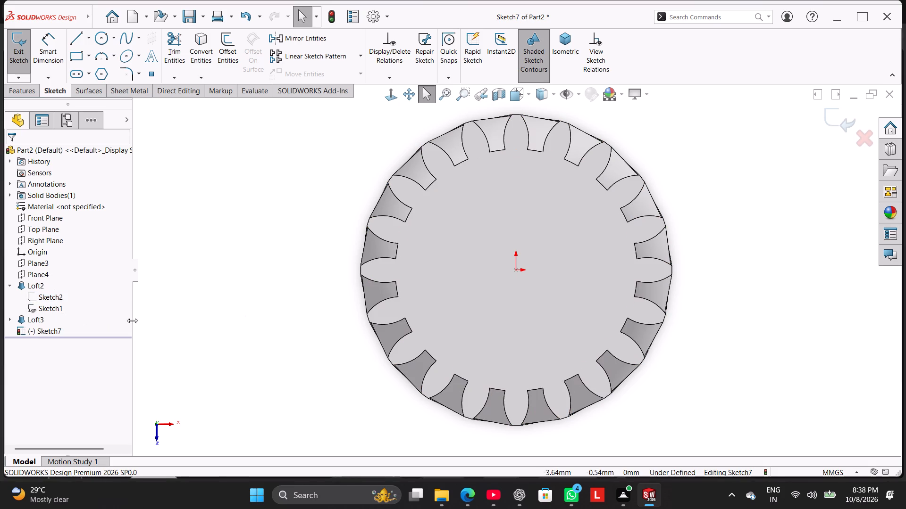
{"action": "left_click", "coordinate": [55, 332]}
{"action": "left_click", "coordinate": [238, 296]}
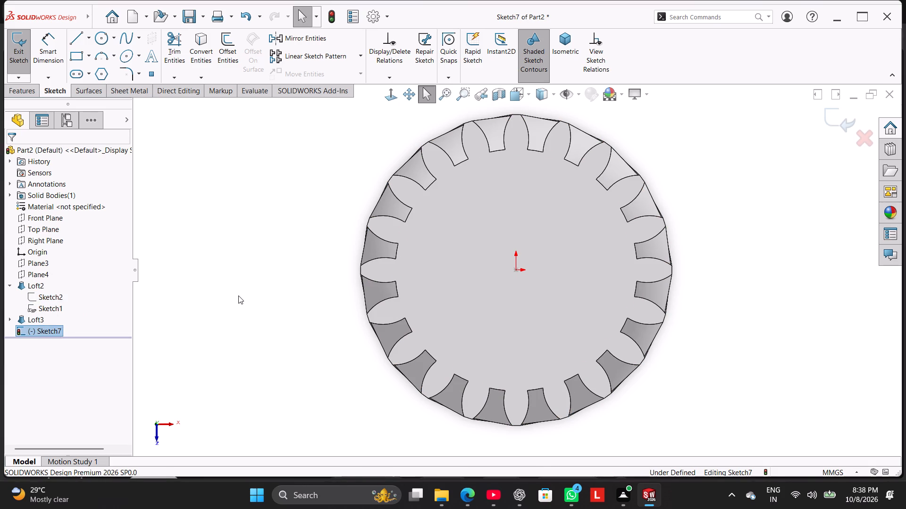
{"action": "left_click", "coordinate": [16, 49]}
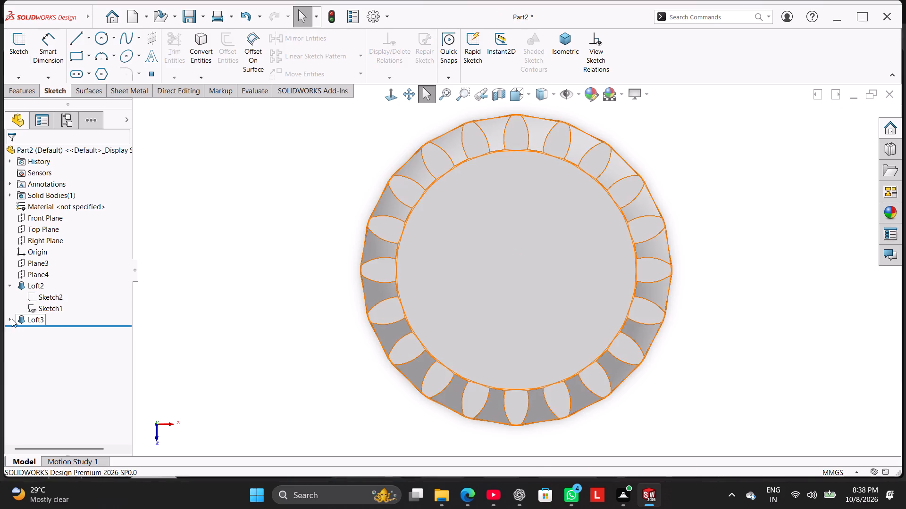
Open the profile sketches of Loft3 and Loft2 one at a time, examine their geometry and dimensions, and leave each one.
{"action": "left_click", "coordinate": [12, 319]}
{"action": "left_click", "coordinate": [42, 331]}
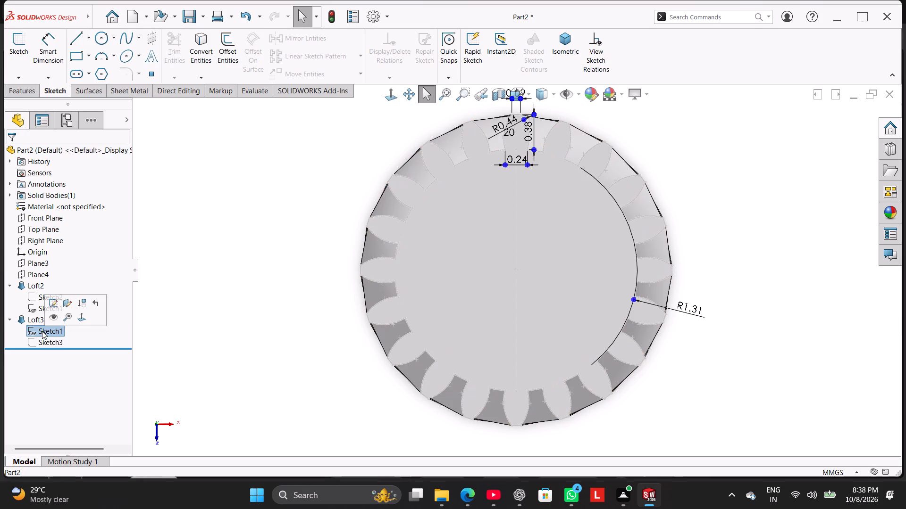
{"action": "left_click", "coordinate": [45, 341]}
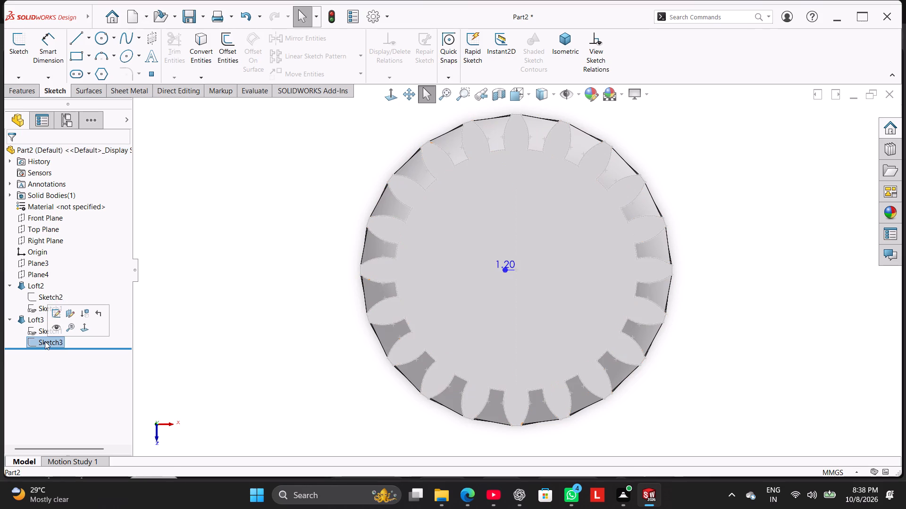
{"action": "left_click", "coordinate": [51, 317]}
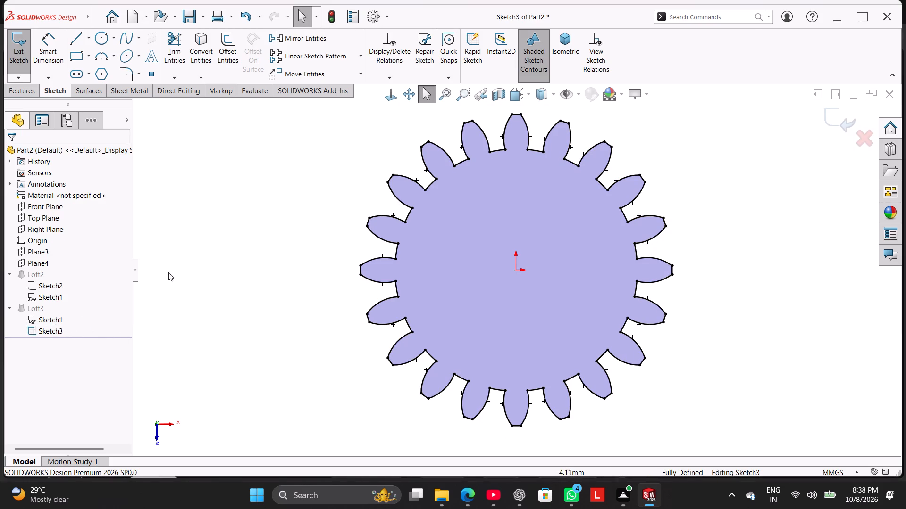
{"action": "right_click_drag", "start_coordinate": [298, 218], "coordinate": [489, 79]}
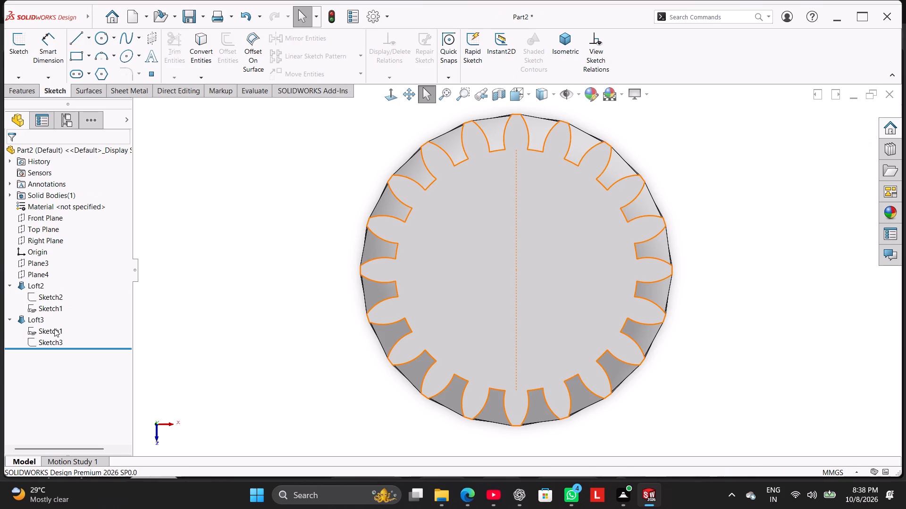
{"action": "left_click", "coordinate": [54, 329]}
{"action": "left_click", "coordinate": [62, 301]}
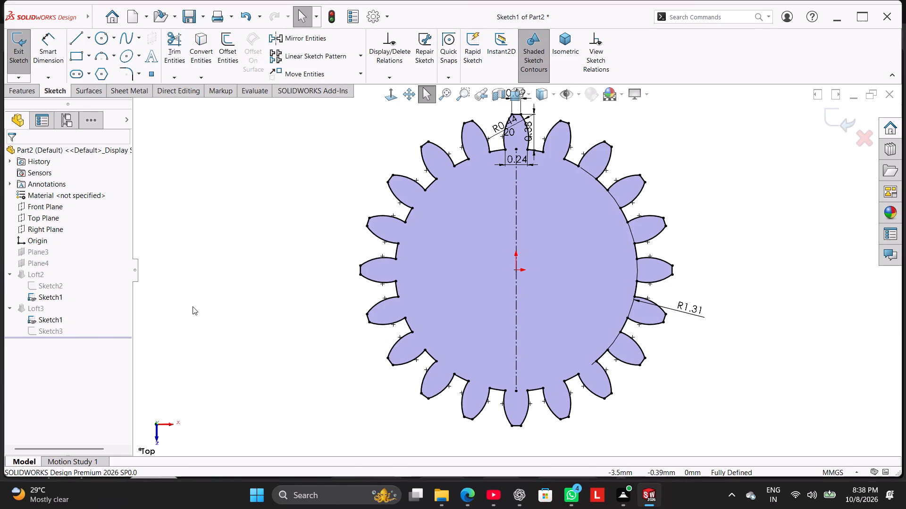
{"action": "right_click_drag", "start_coordinate": [198, 300], "coordinate": [384, 174]}
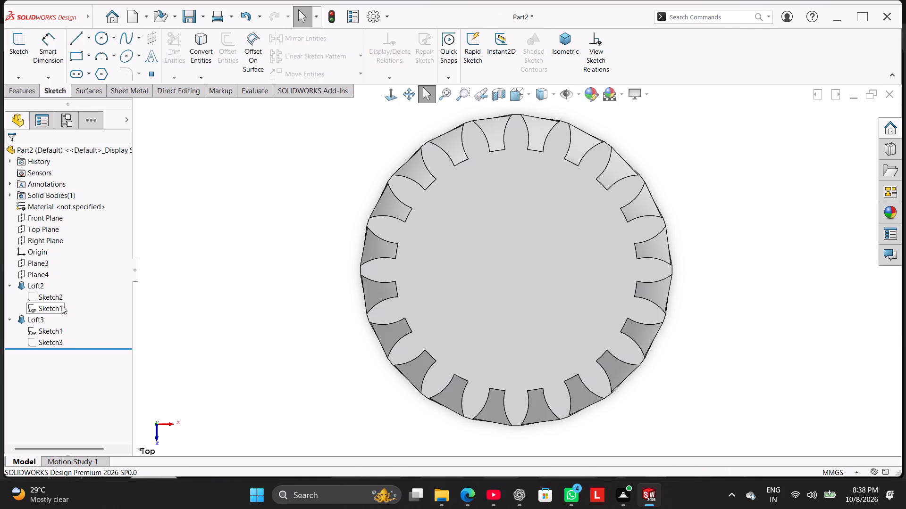
{"action": "left_click", "coordinate": [54, 306]}
{"action": "left_click", "coordinate": [63, 279]}
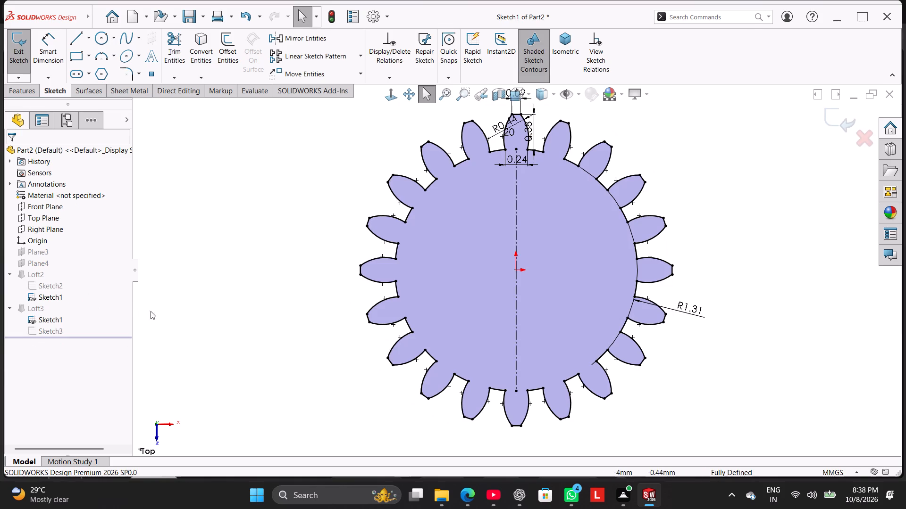
{"action": "right_click_drag", "start_coordinate": [178, 274], "coordinate": [361, 156]}
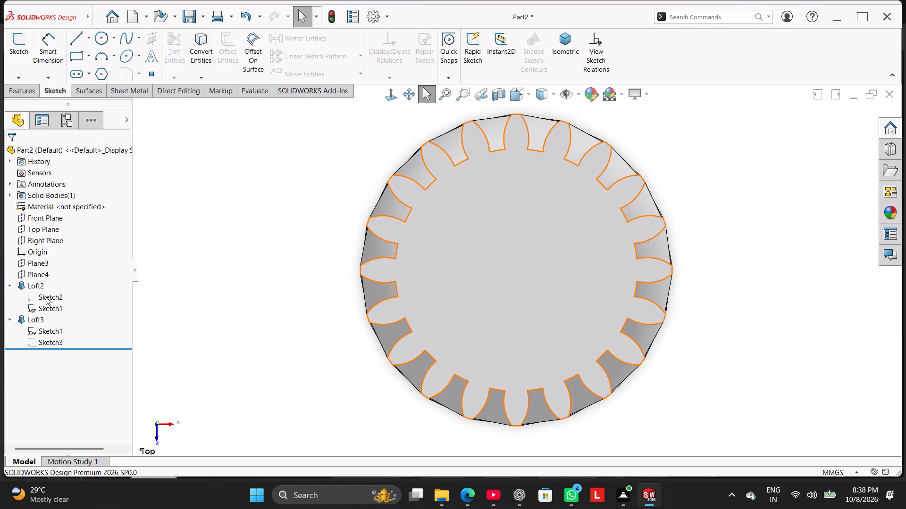
{"action": "left_click", "coordinate": [46, 297]}
{"action": "left_click", "coordinate": [58, 265]}
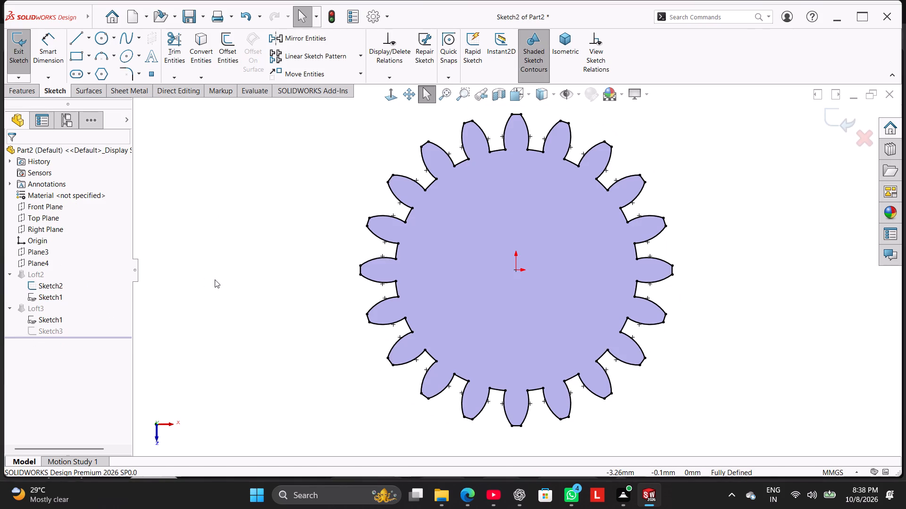
{"action": "right_click_drag", "start_coordinate": [216, 279], "coordinate": [352, 196]}
{"action": "right_click_drag", "start_coordinate": [299, 229], "coordinate": [357, 148]}
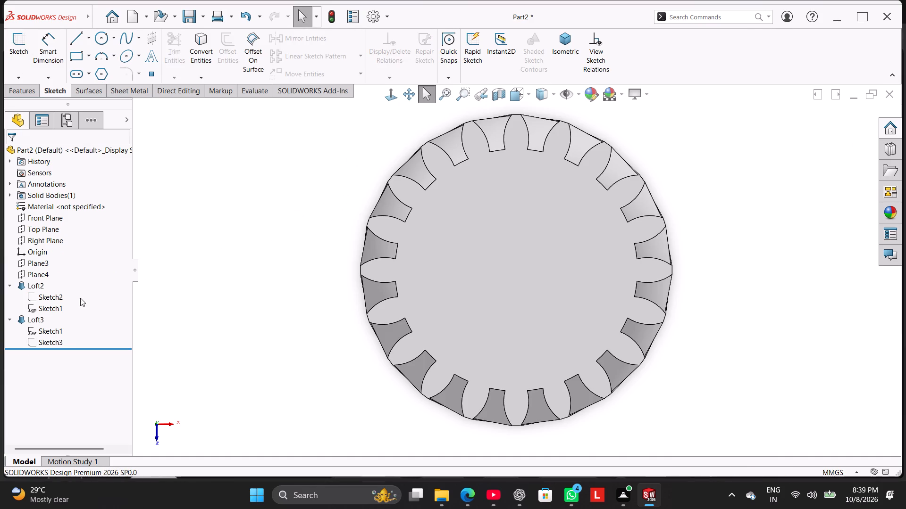
{"action": "left_click", "coordinate": [7, 287]}
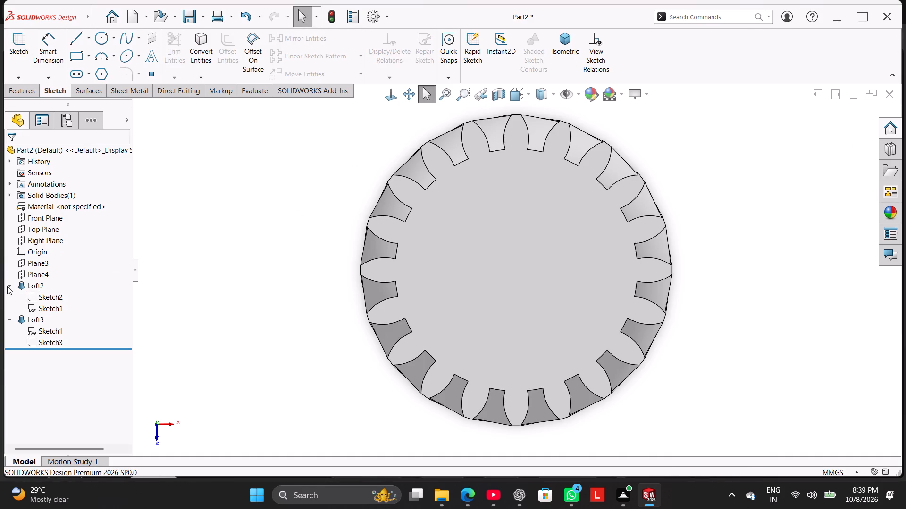
{"action": "left_click", "coordinate": [7, 286]}
{"action": "left_click", "coordinate": [12, 283]}
{"action": "left_click", "coordinate": [11, 294]}
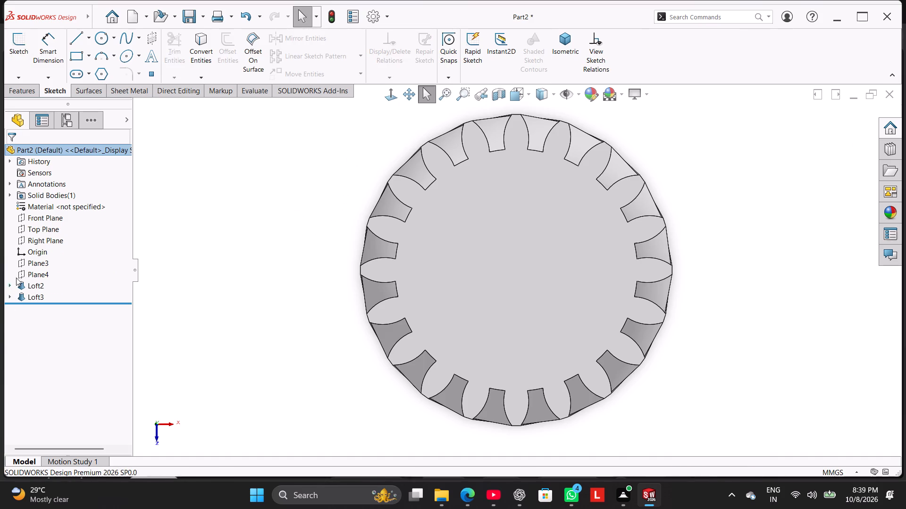
Sketch a circle centred on the origin on the gear's top face, well inside the tooth roots.
{"action": "middle_click_drag", "start_coordinate": [256, 270], "coordinate": [300, 206]}
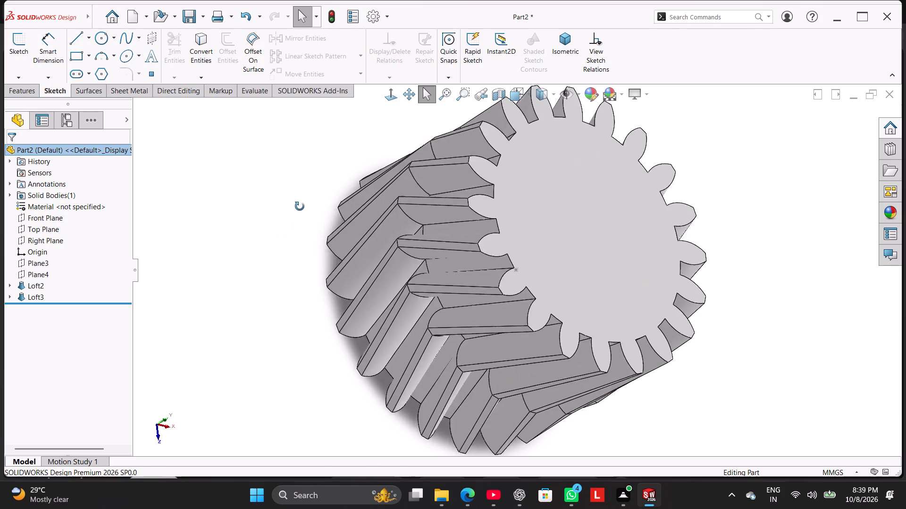
{"action": "middle_click_drag", "start_coordinate": [300, 206], "coordinate": [226, 235]}
{"action": "right_click", "coordinate": [509, 221]}
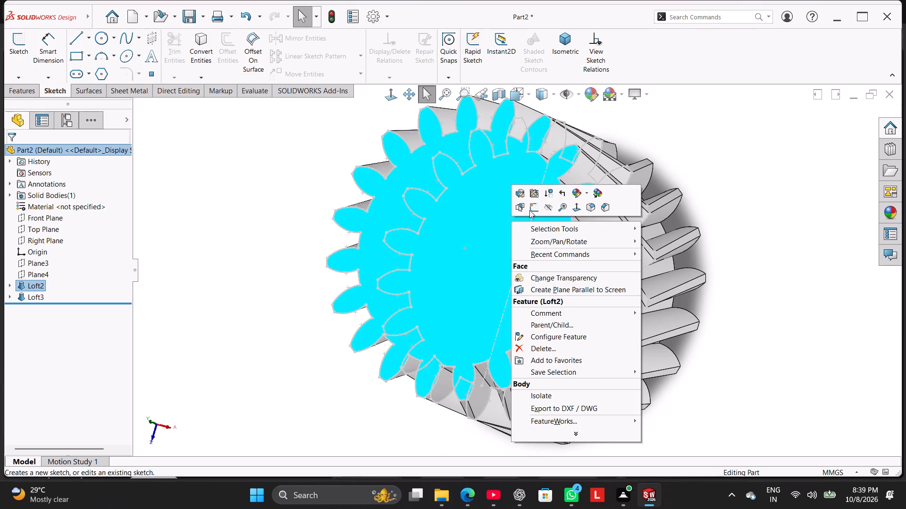
{"action": "left_click", "coordinate": [529, 210]}
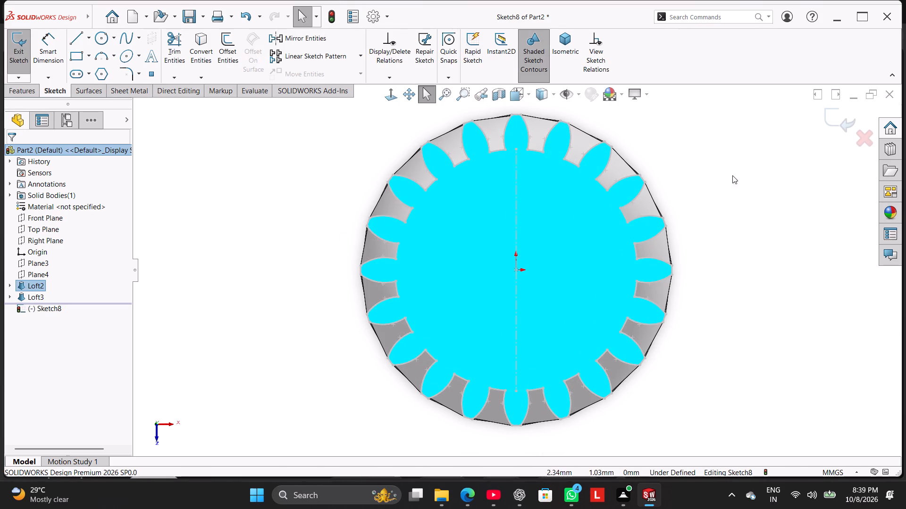
{"action": "left_click", "coordinate": [97, 36]}
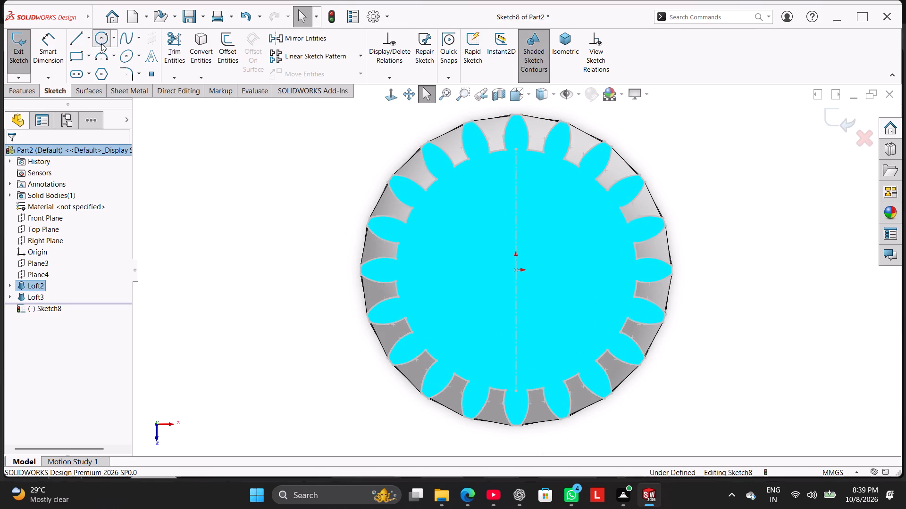
{"action": "left_click", "coordinate": [516, 268]}
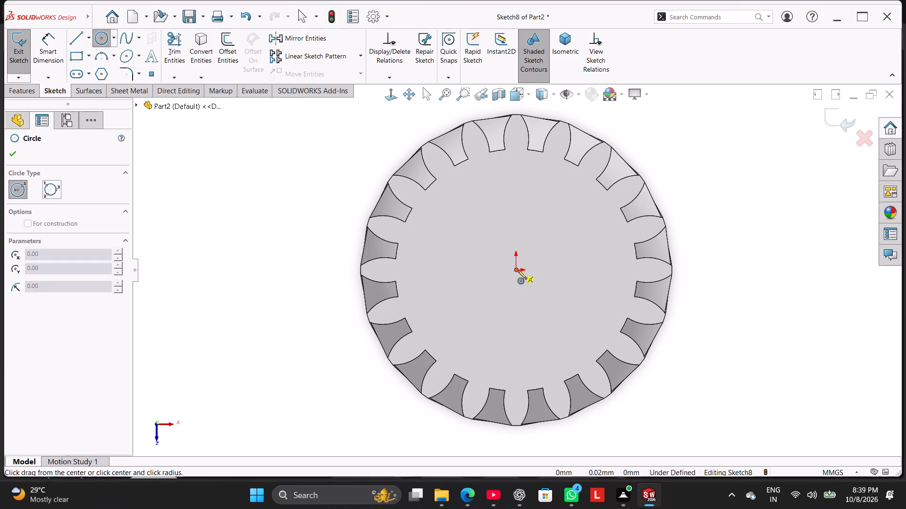
{"action": "left_click", "coordinate": [544, 307]}
{"action": "right_click", "coordinate": [266, 215]}
{"action": "left_click", "coordinate": [294, 221]}
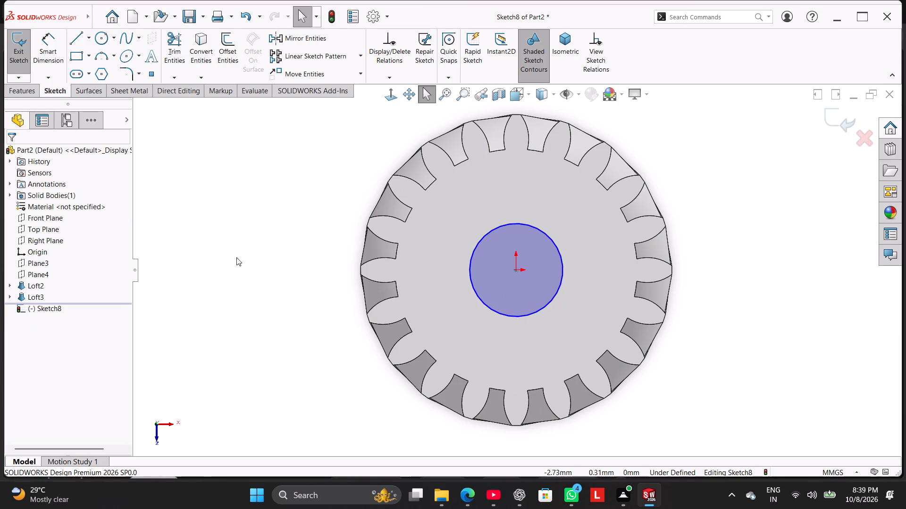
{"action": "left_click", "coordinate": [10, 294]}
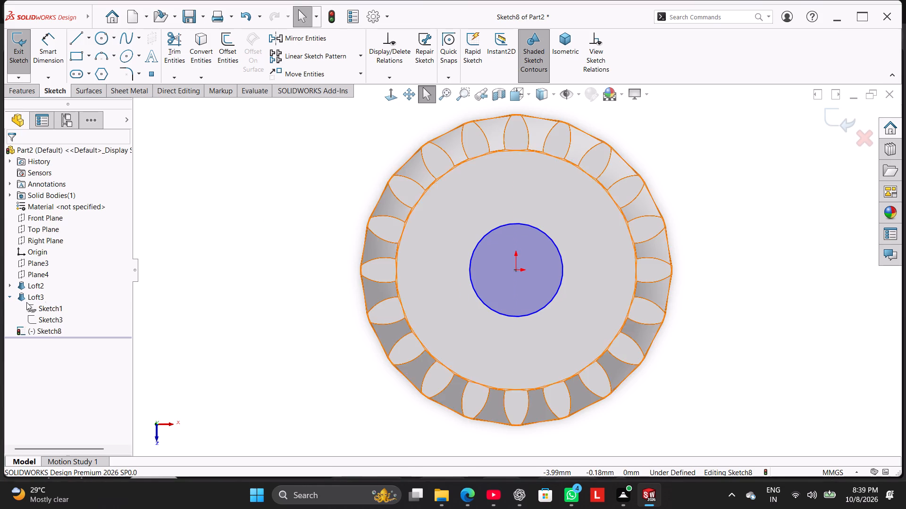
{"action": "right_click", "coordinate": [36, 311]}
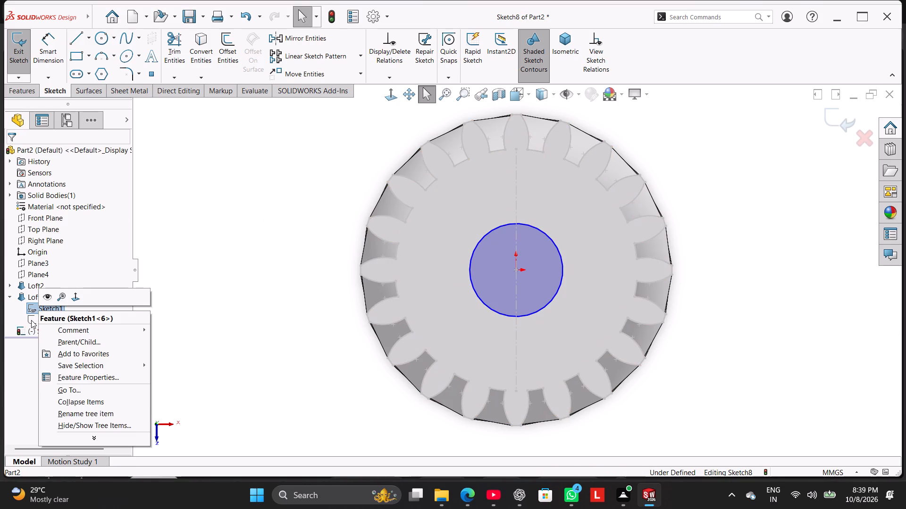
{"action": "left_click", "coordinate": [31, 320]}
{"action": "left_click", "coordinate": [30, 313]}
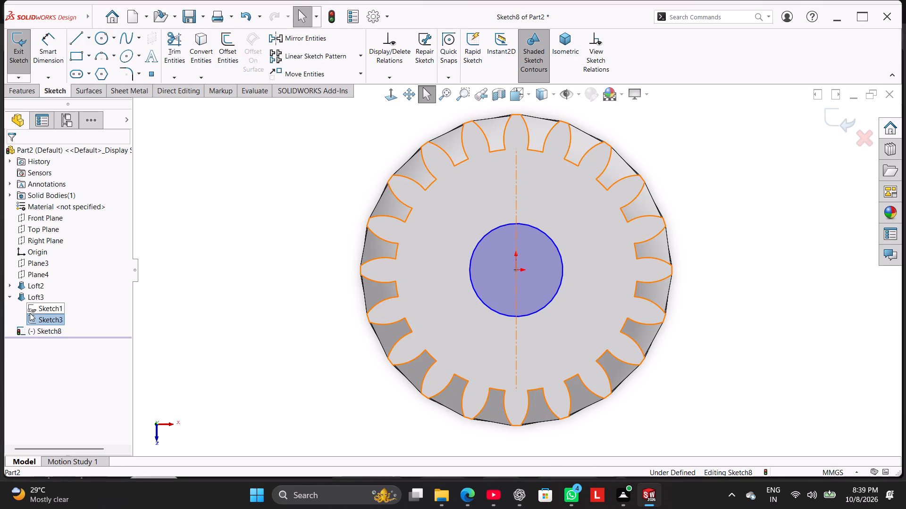
Examine which profile sketches belong to Loft2 and Loft3, and view the gear's teeth from an angle.
{"action": "left_click", "coordinate": [14, 287]}
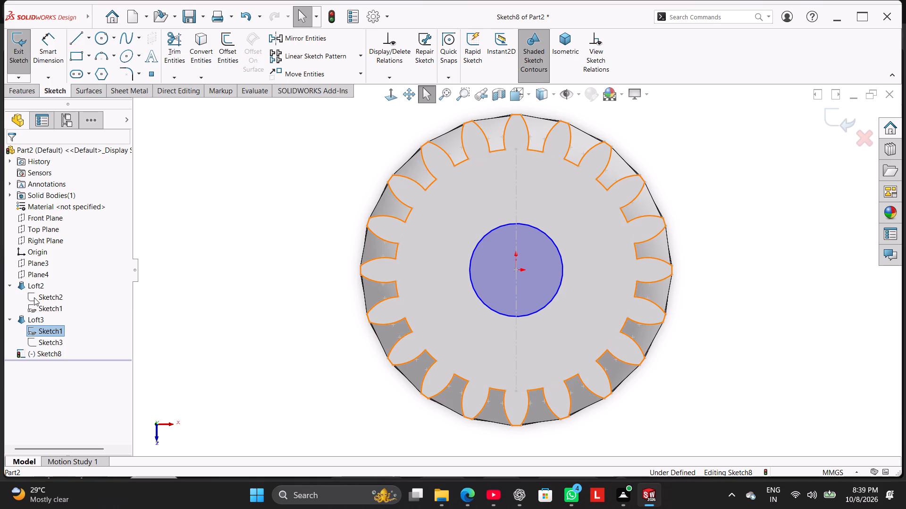
{"action": "left_click", "coordinate": [34, 297]}
{"action": "left_click", "coordinate": [38, 306]}
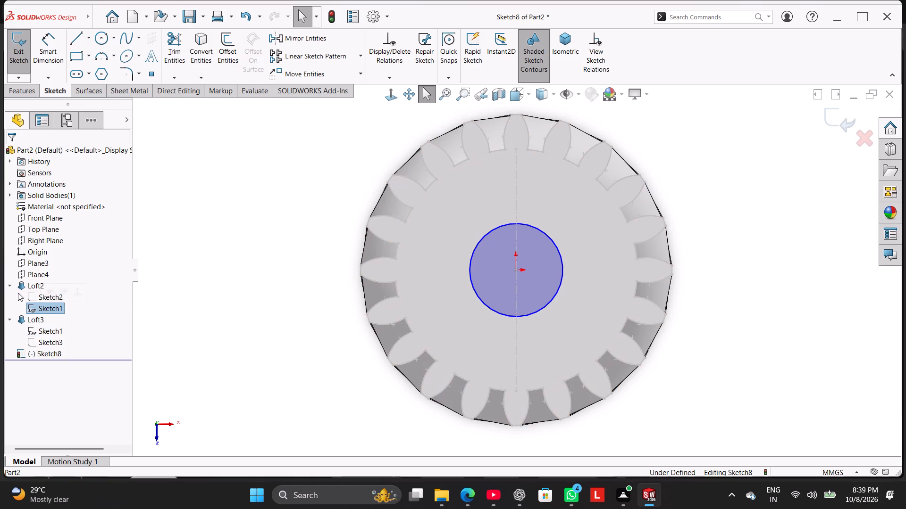
{"action": "left_click", "coordinate": [13, 288]}
{"action": "left_click", "coordinate": [16, 296]}
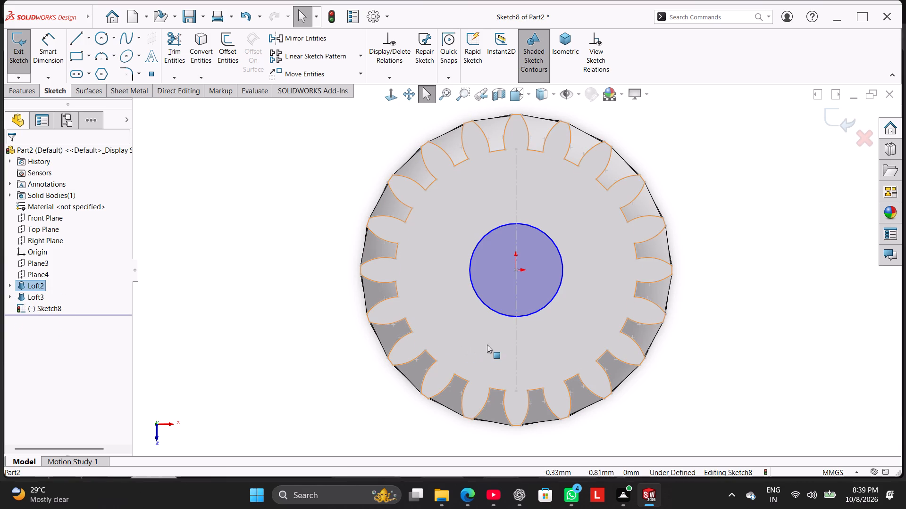
{"action": "left_click", "coordinate": [257, 414]}
{"action": "middle_click_drag", "start_coordinate": [298, 398], "coordinate": [310, 357]}
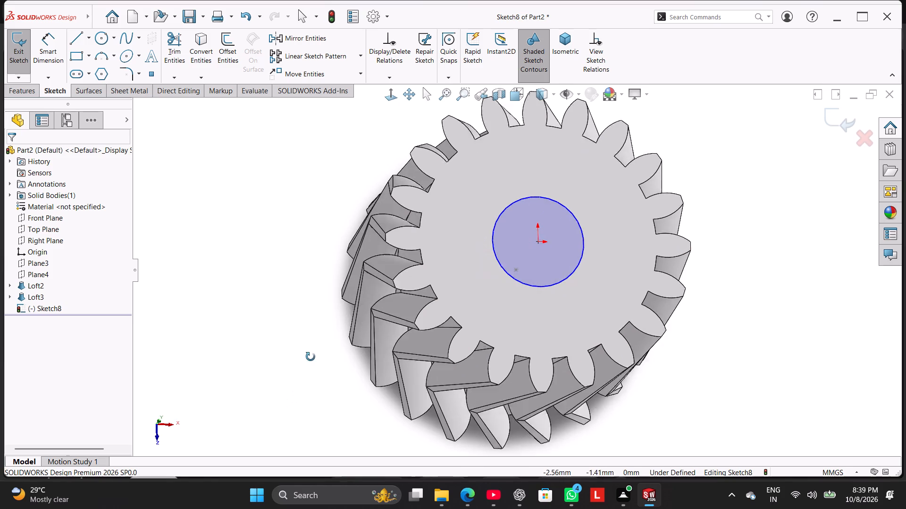
{"action": "middle_click_drag", "start_coordinate": [310, 357], "coordinate": [282, 370]}
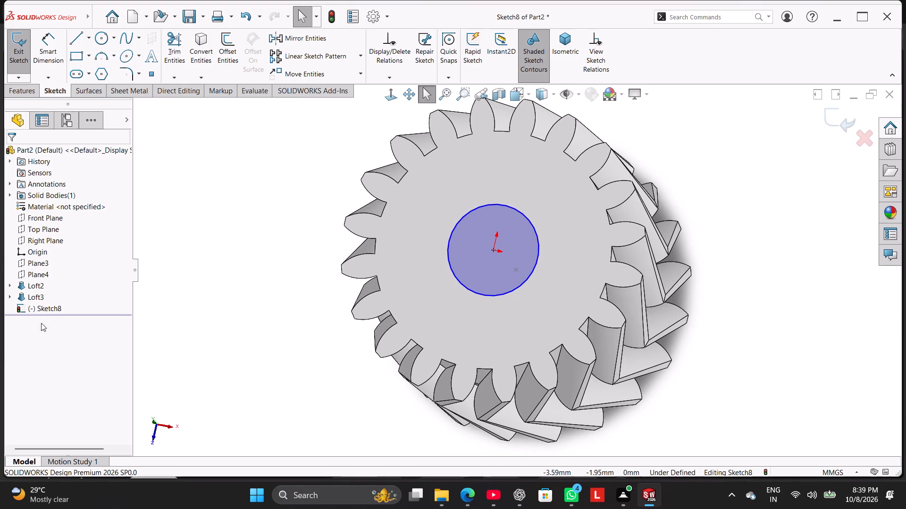
Show Sketch1 under Loft3, inspect its tooth profile against the gear body, and hide it again.
{"action": "left_click", "coordinate": [13, 296]}
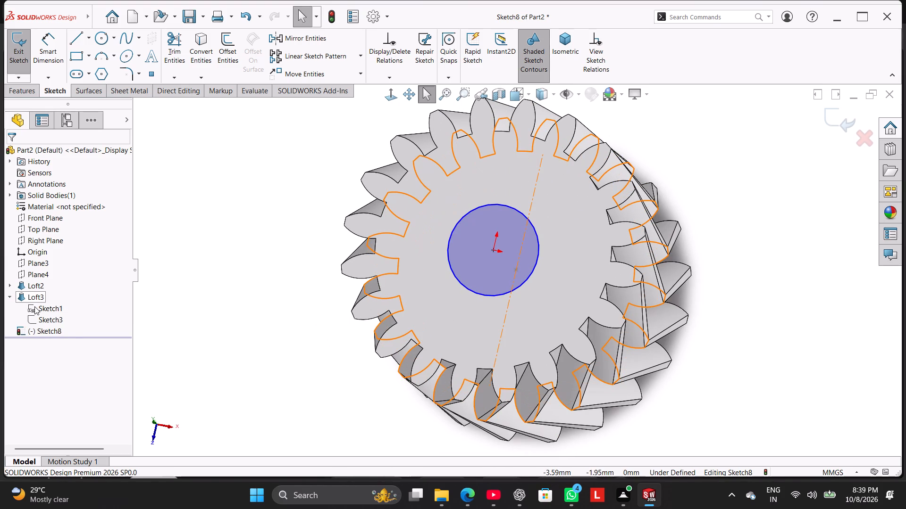
{"action": "right_click", "coordinate": [34, 306]}
{"action": "left_click", "coordinate": [43, 293]}
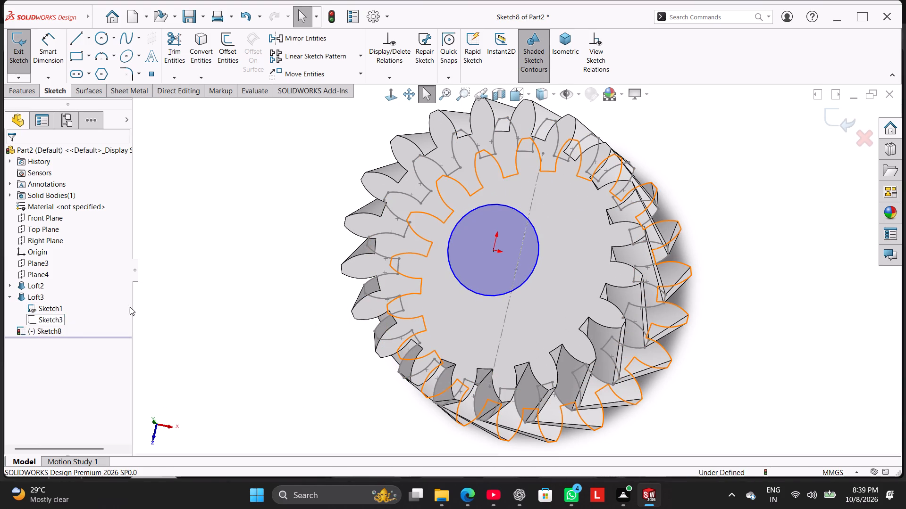
{"action": "left_click", "coordinate": [140, 304]}
{"action": "middle_click_drag", "start_coordinate": [161, 328], "coordinate": [188, 369]}
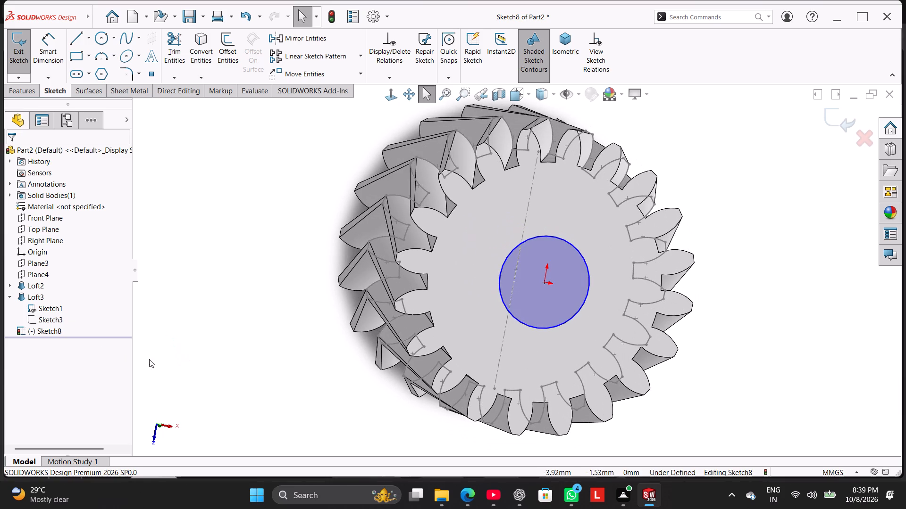
{"action": "right_click", "coordinate": [50, 308]}
{"action": "left_click", "coordinate": [60, 295]}
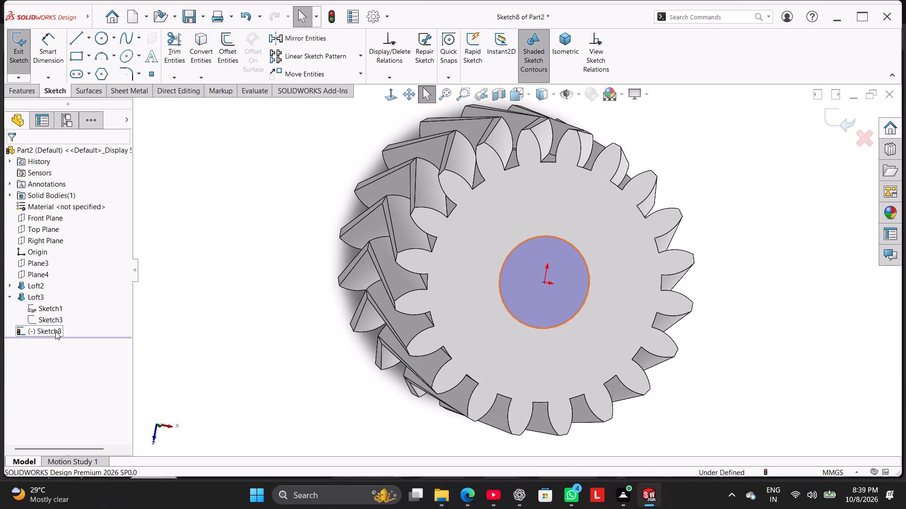
Show the shared Sketch1 under Loft2, check its profile, hide it again and collapse both lofts.
{"action": "left_click", "coordinate": [9, 287]}
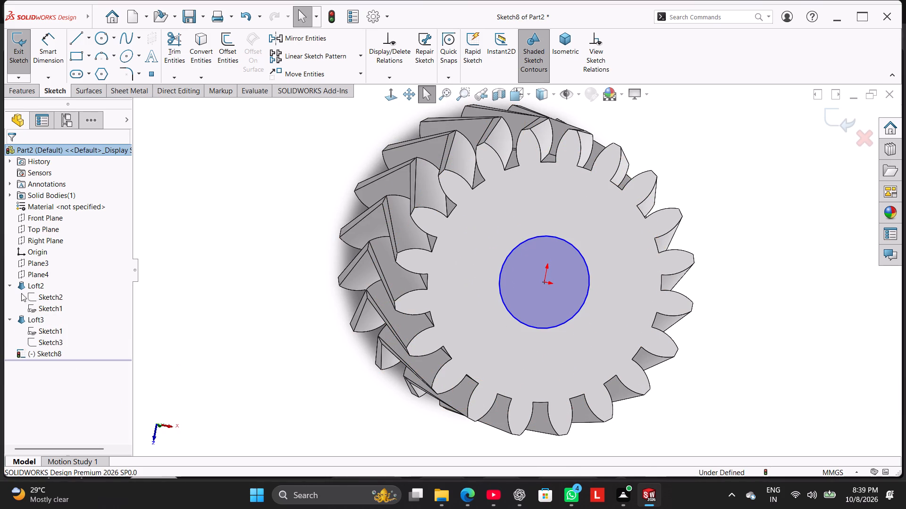
{"action": "right_click", "coordinate": [46, 312]}
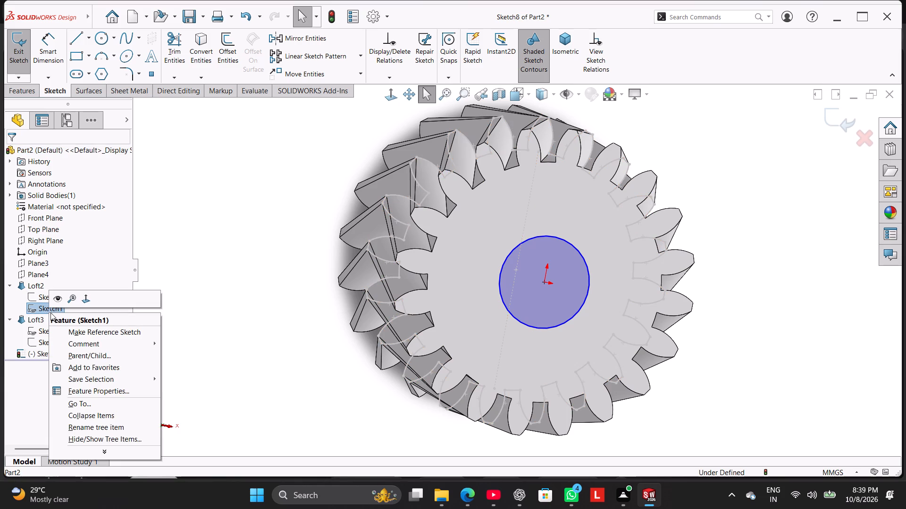
{"action": "left_click", "coordinate": [57, 300]}
{"action": "right_click", "coordinate": [54, 309]}
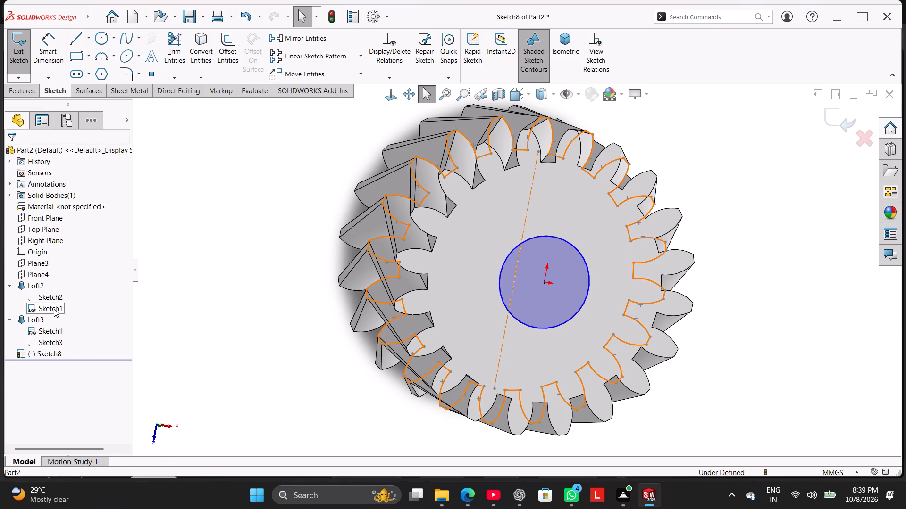
{"action": "left_click", "coordinate": [64, 296]}
{"action": "left_click", "coordinate": [16, 289]}
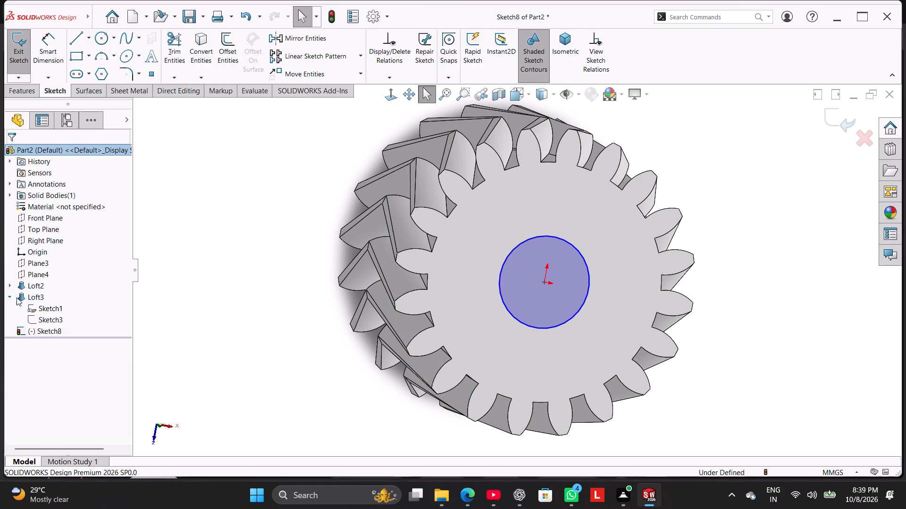
{"action": "left_click", "coordinate": [17, 297]}
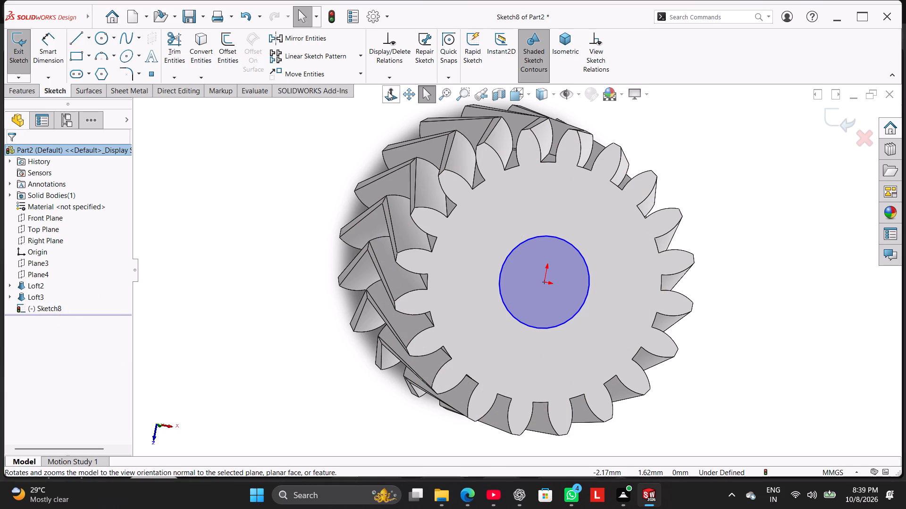
Facing the sketch squarely, dimension the centred circle to a diameter of 0.25*2 mm, display it as a radius, and place the text outside the gear.
{"action": "left_click", "coordinate": [386, 95]}
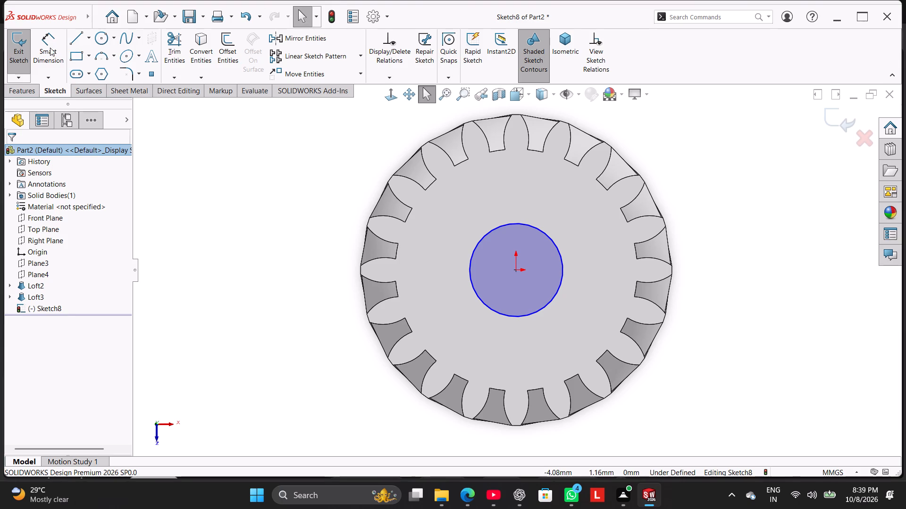
{"action": "left_click", "coordinate": [50, 48]}
{"action": "left_click", "coordinate": [530, 228]}
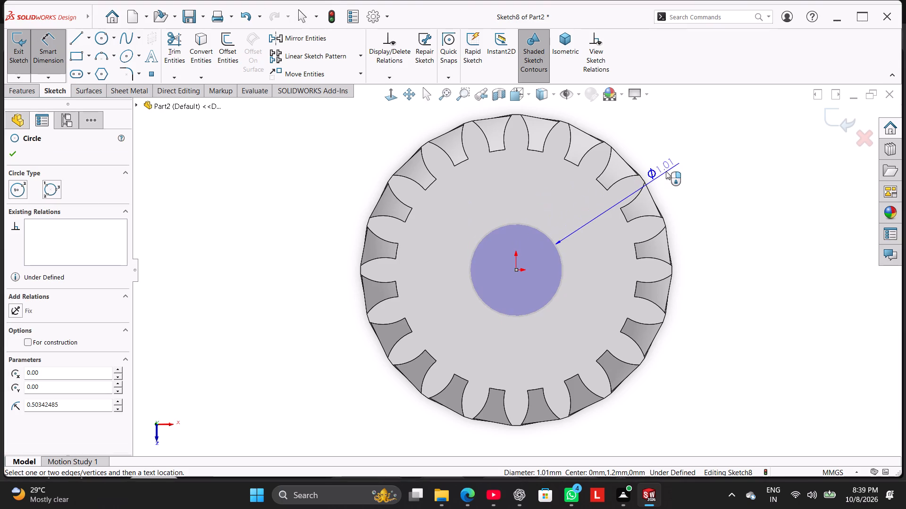
{"action": "left_click", "coordinate": [672, 160]}
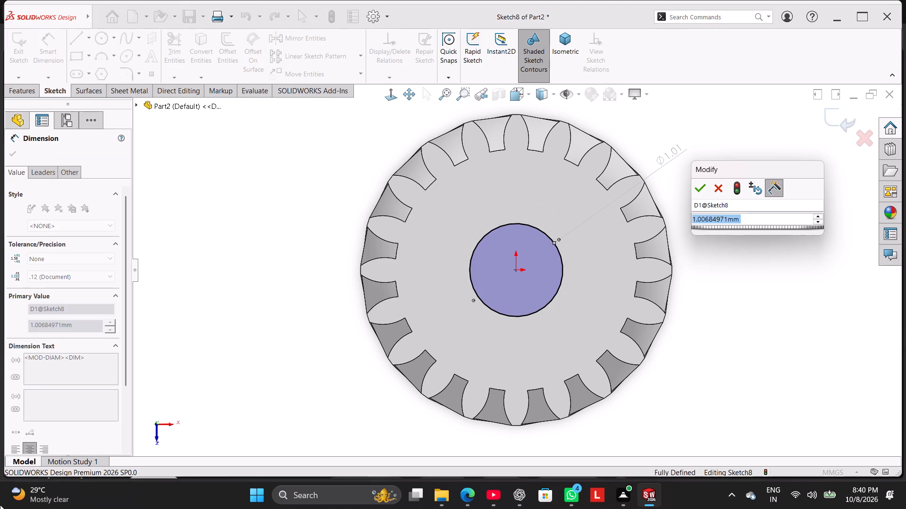
{"action": "type", "text": "0.25*2"}
{"action": "key", "text": "Return"}
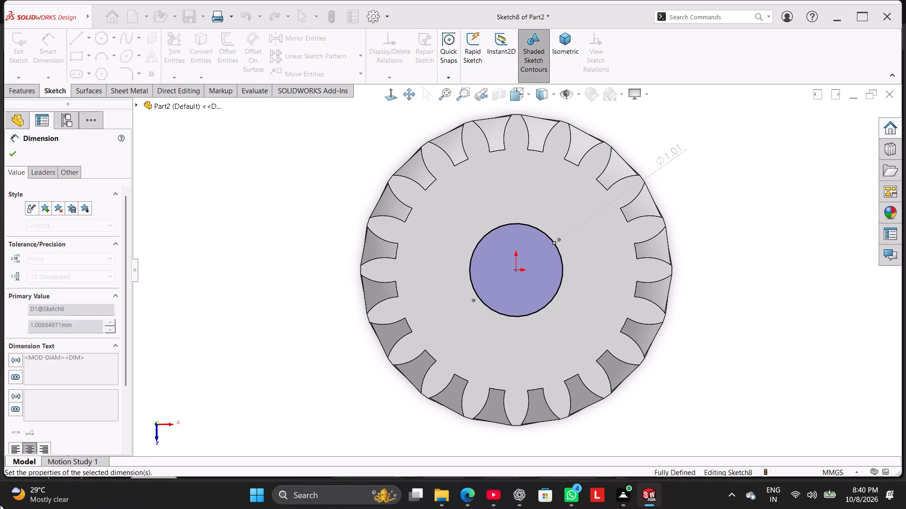
{"action": "left_click", "coordinate": [33, 170]}
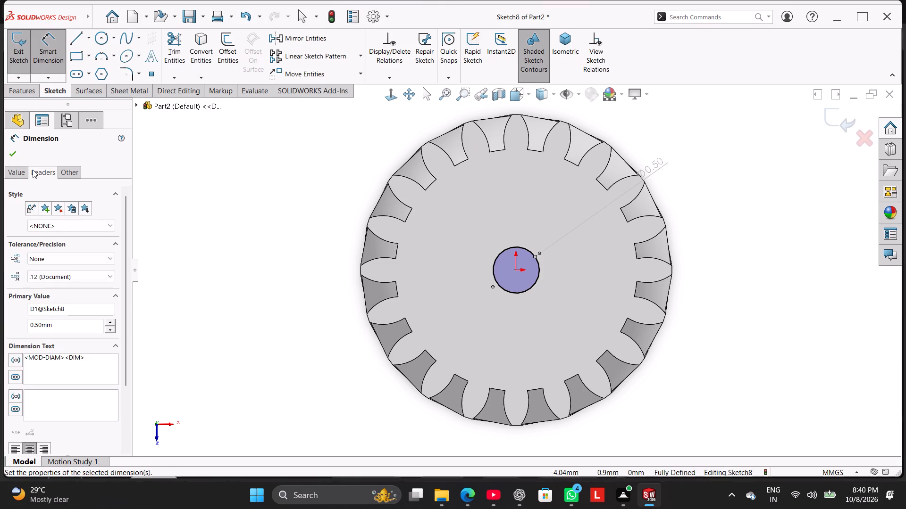
{"action": "left_click", "coordinate": [36, 244]}
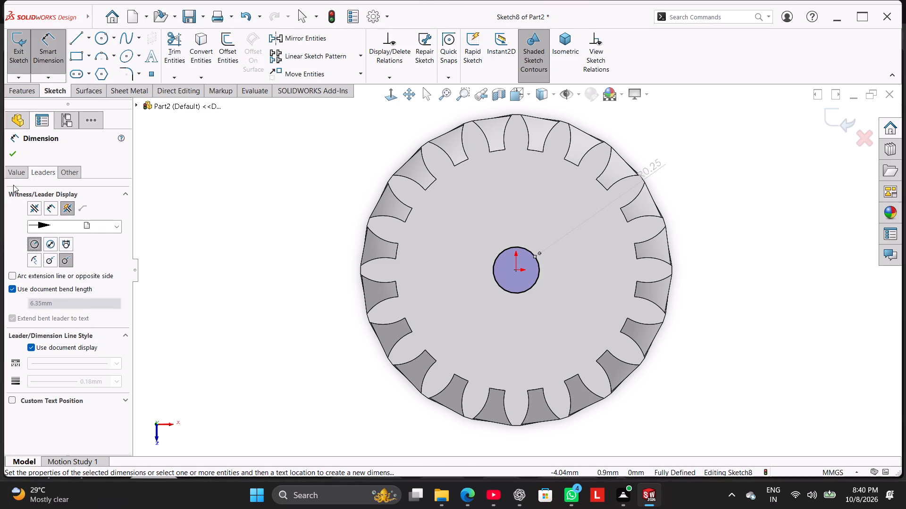
{"action": "left_click", "coordinate": [14, 154]}
{"action": "left_click", "coordinate": [158, 214]}
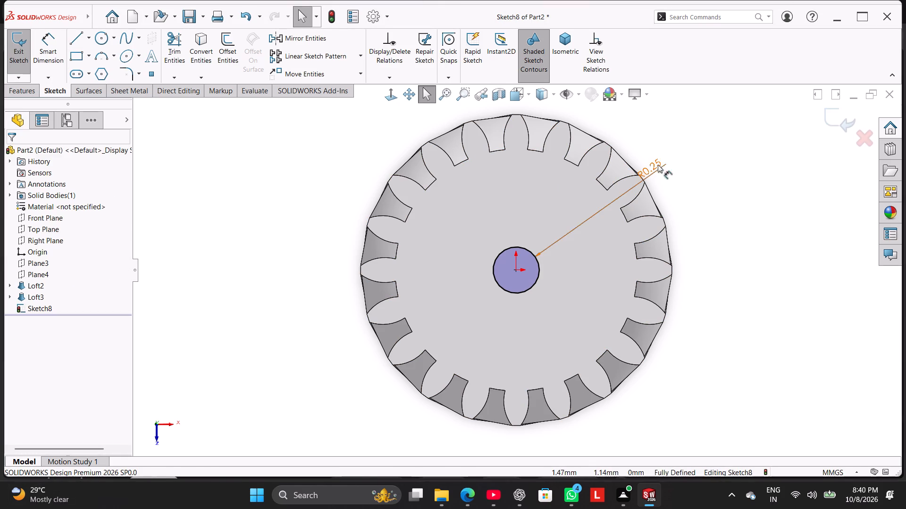
{"action": "left_click_drag", "start_coordinate": [656, 164], "coordinate": [681, 148]}
{"action": "left_click", "coordinate": [235, 164]}
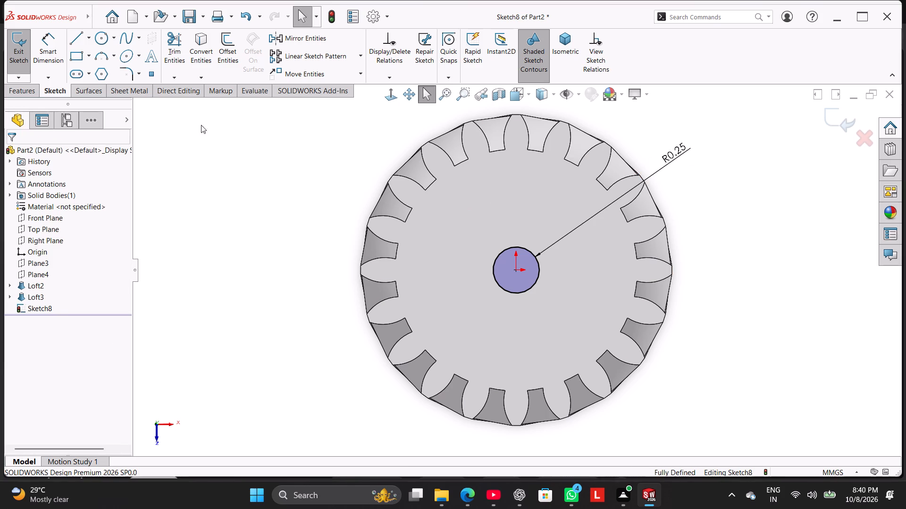
Sketch a second circle of about 1.74 mm diameter centred on the origin, around the small circle.
{"action": "left_click", "coordinate": [105, 35]}
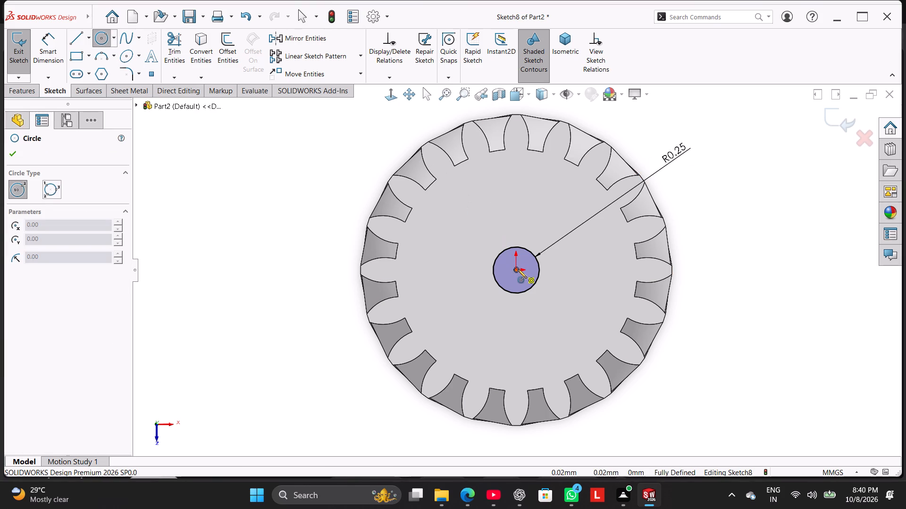
{"action": "left_click", "coordinate": [518, 270]}
{"action": "left_click", "coordinate": [559, 338]}
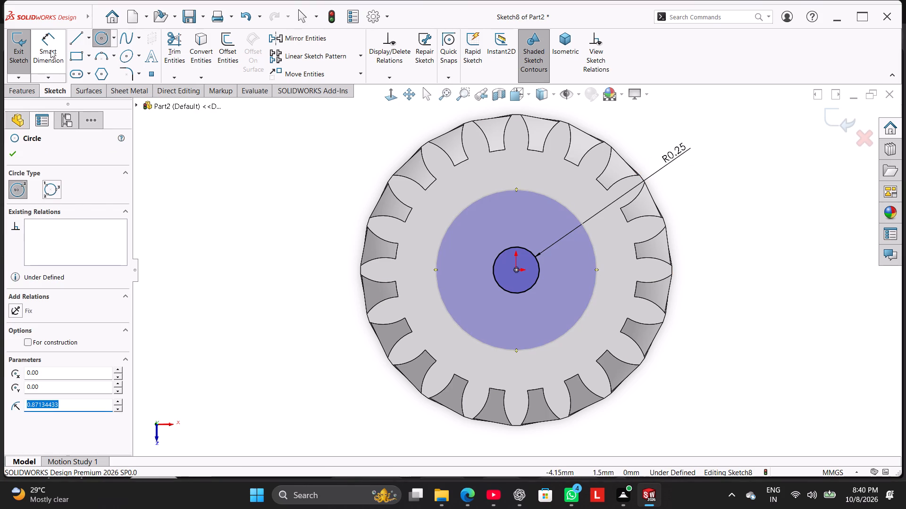
Dimension the larger circle to a diameter of 2 mm and display the dimension as a radius.
{"action": "left_click", "coordinate": [50, 49]}
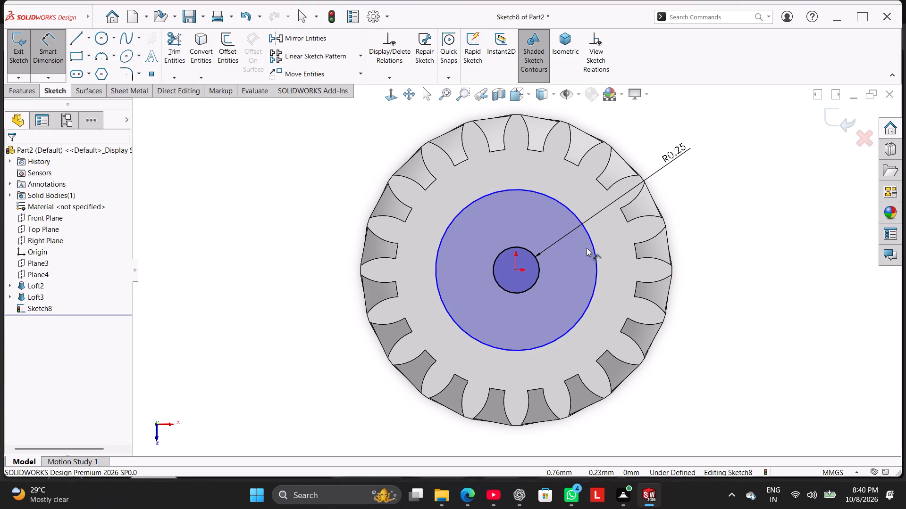
{"action": "left_click", "coordinate": [592, 242]}
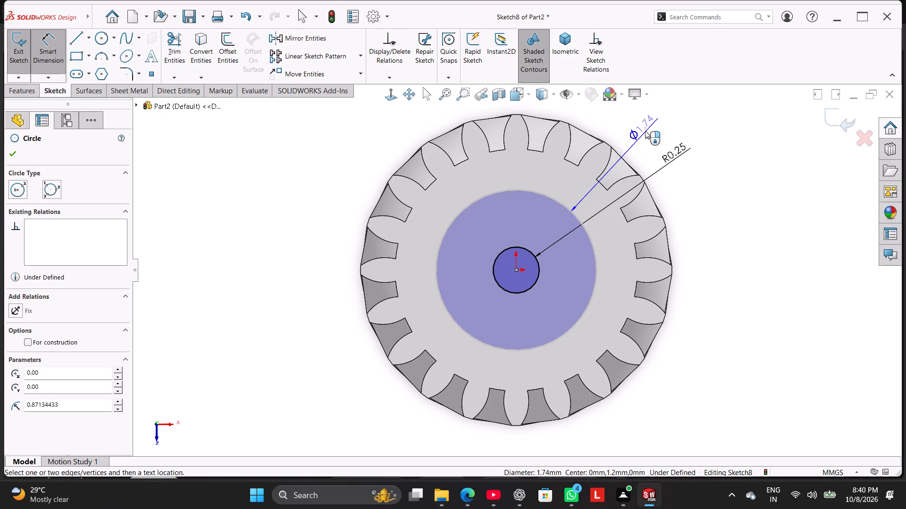
{"action": "left_click", "coordinate": [645, 131]}
{"action": "key", "text": "2"}
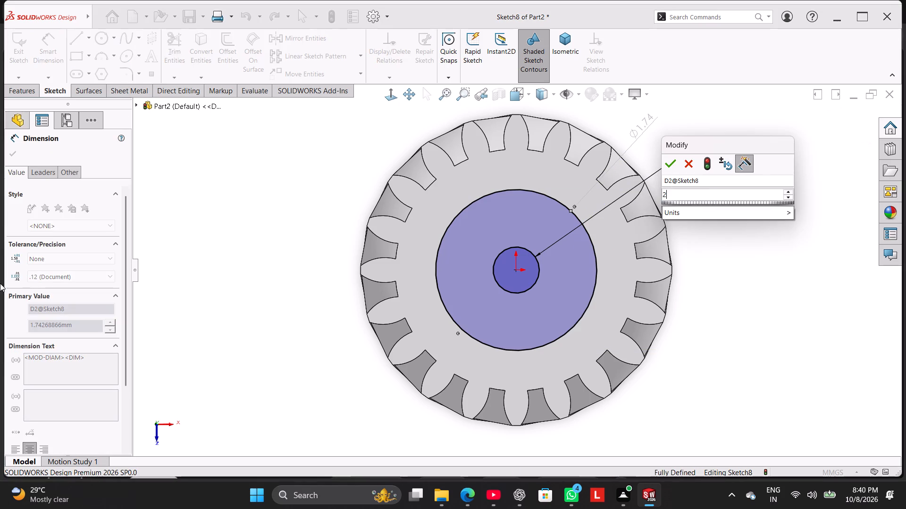
{"action": "key", "text": "Return"}
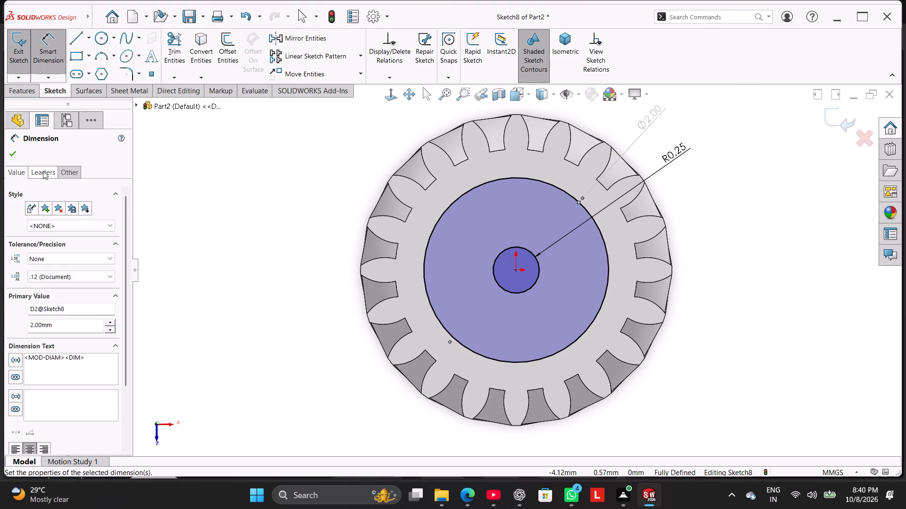
{"action": "left_click", "coordinate": [43, 171]}
{"action": "left_click", "coordinate": [35, 240]}
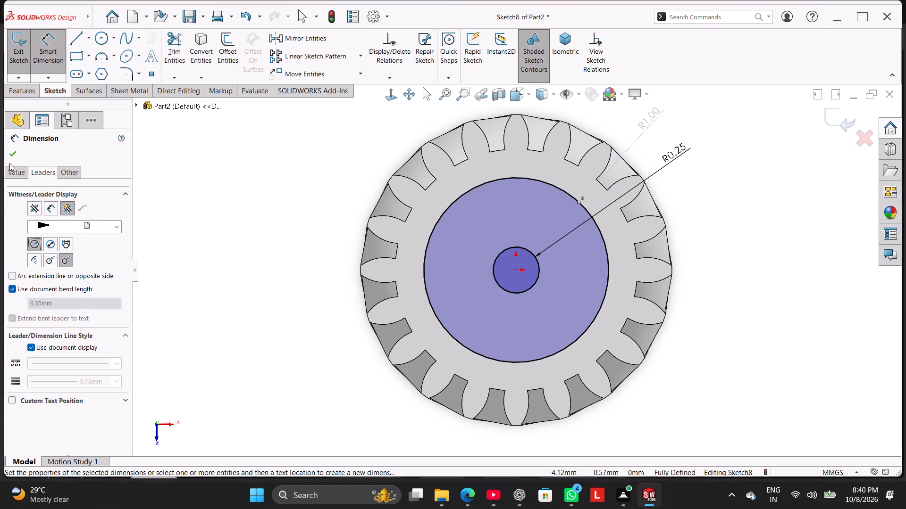
{"action": "left_click", "coordinate": [10, 157]}
{"action": "left_click", "coordinate": [278, 167]}
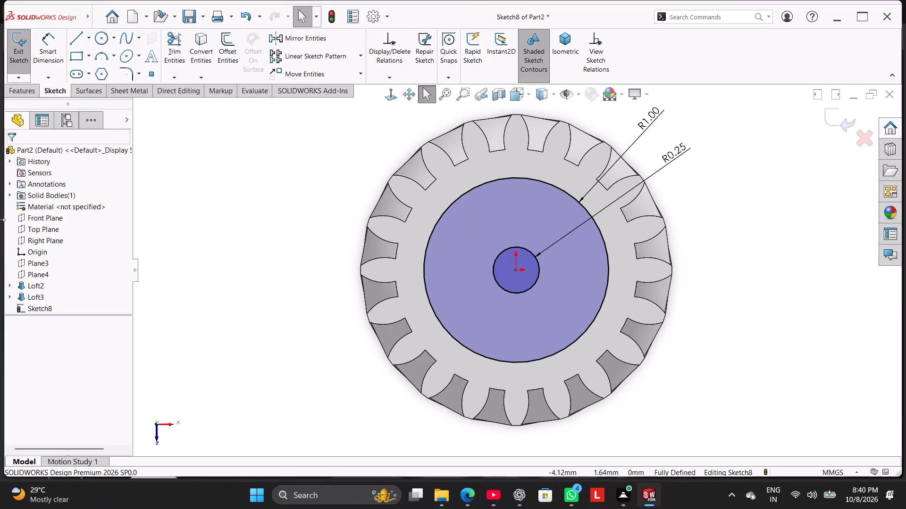
Draw a vertical centerline from the origin down to the lowest point of the R1.00 circle.
{"action": "left_click", "coordinate": [88, 40]}
{"action": "left_click", "coordinate": [91, 66]}
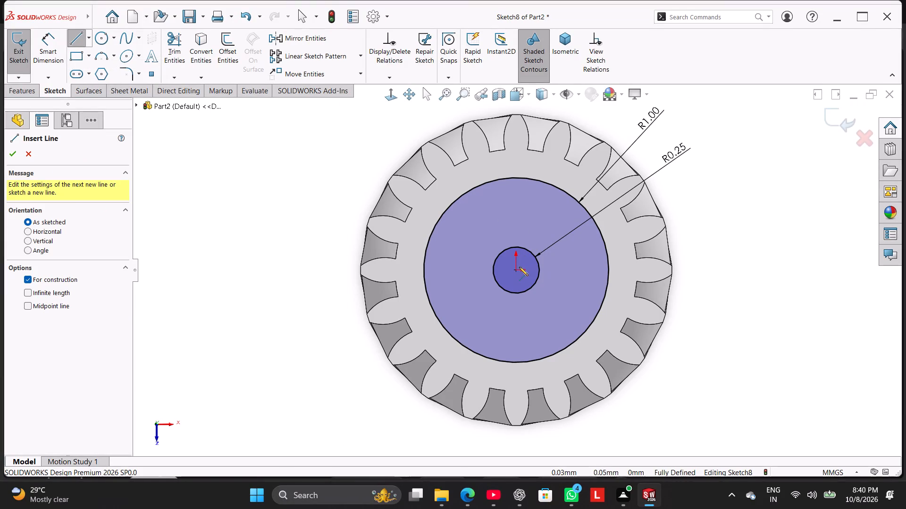
{"action": "left_click", "coordinate": [518, 271]}
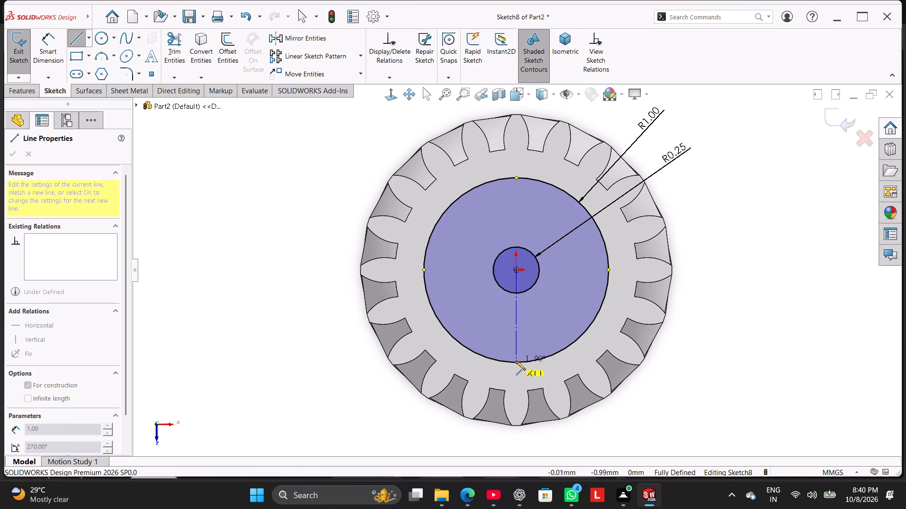
{"action": "left_click", "coordinate": [516, 361]}
{"action": "right_click", "coordinate": [478, 325]}
{"action": "left_click", "coordinate": [498, 337]}
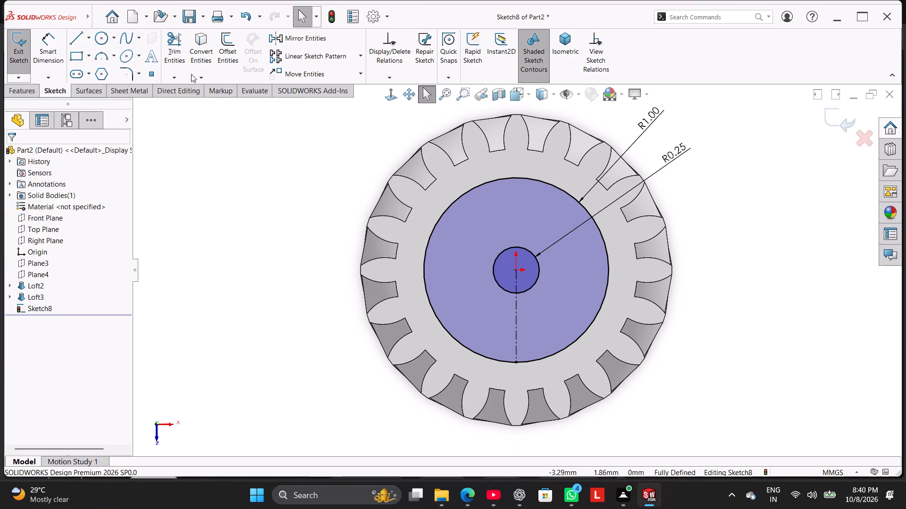
Sketch a short vertical line about 0.22 mm long just below the R0.25 circle, beside the vertical centerline.
{"action": "left_click", "coordinate": [79, 37]}
{"action": "scroll", "coordinate": [540, 315], "scroll_direction": "down", "scroll_amount": 4}
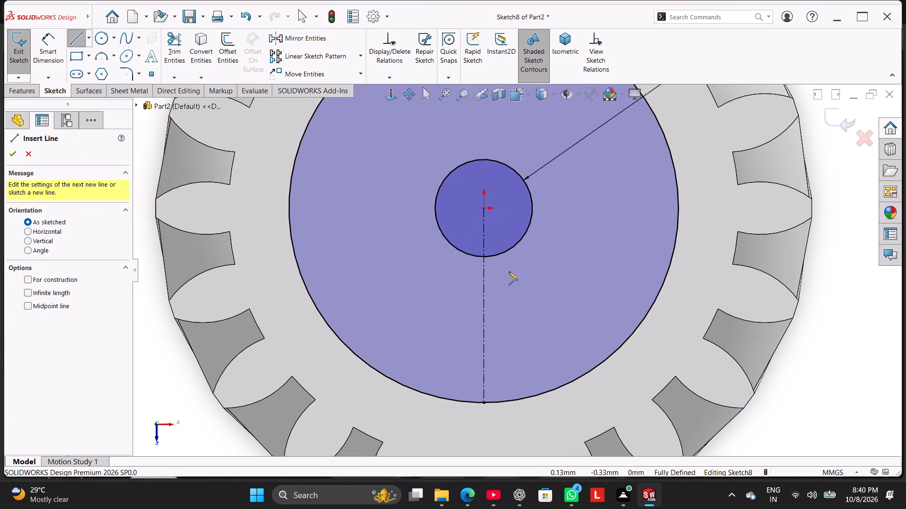
{"action": "left_click", "coordinate": [507, 267]}
{"action": "left_click", "coordinate": [506, 309]}
{"action": "right_click", "coordinate": [559, 263]}
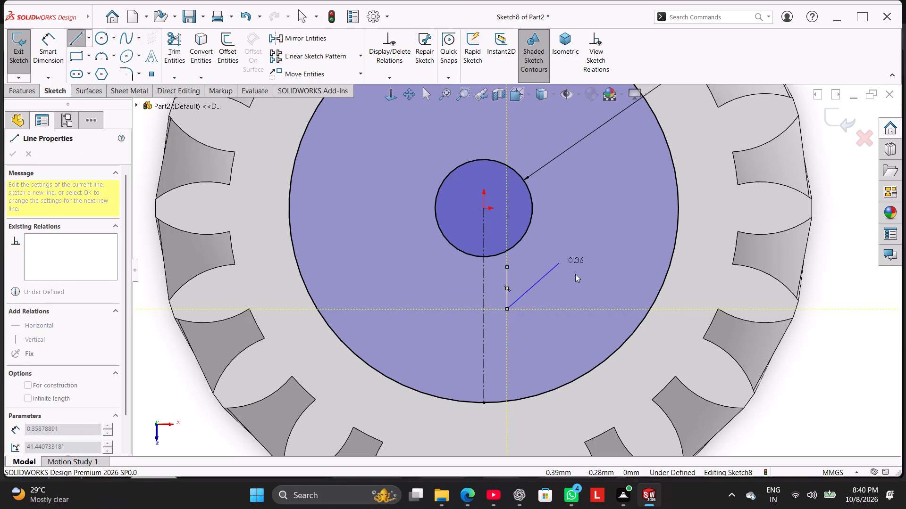
{"action": "left_click", "coordinate": [577, 271]}
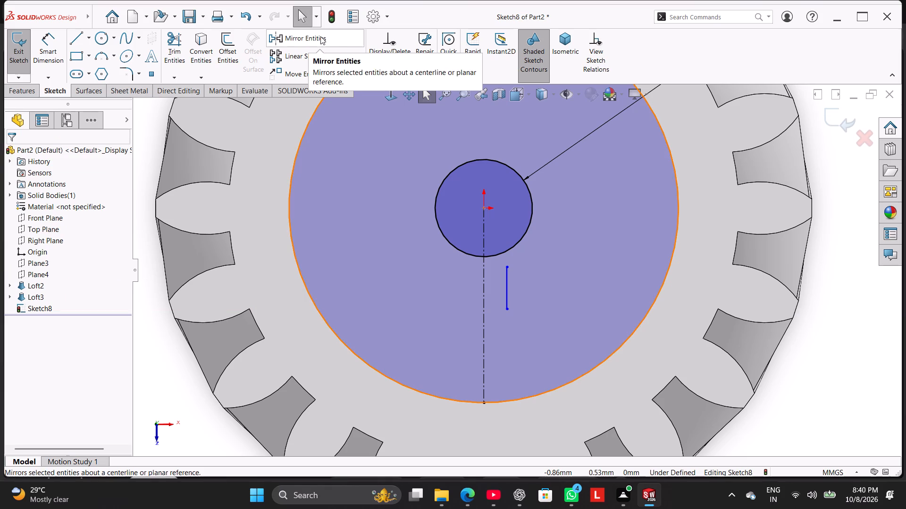
Mirror the short vertical line about the vertical centerline.
{"action": "left_click", "coordinate": [320, 36]}
{"action": "left_click", "coordinate": [31, 157]}
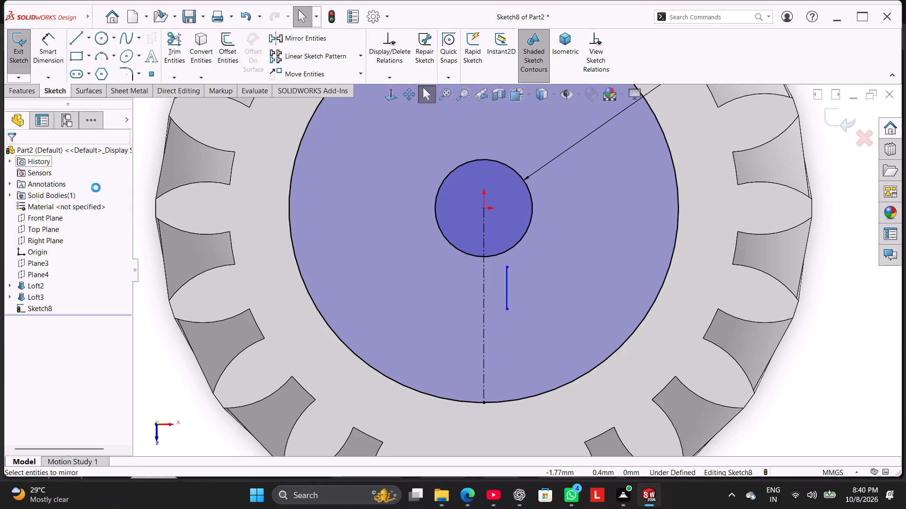
{"action": "left_click", "coordinate": [509, 290], "text": "ctrl"}
{"action": "left_click", "coordinate": [483, 289], "text": "ctrl"}
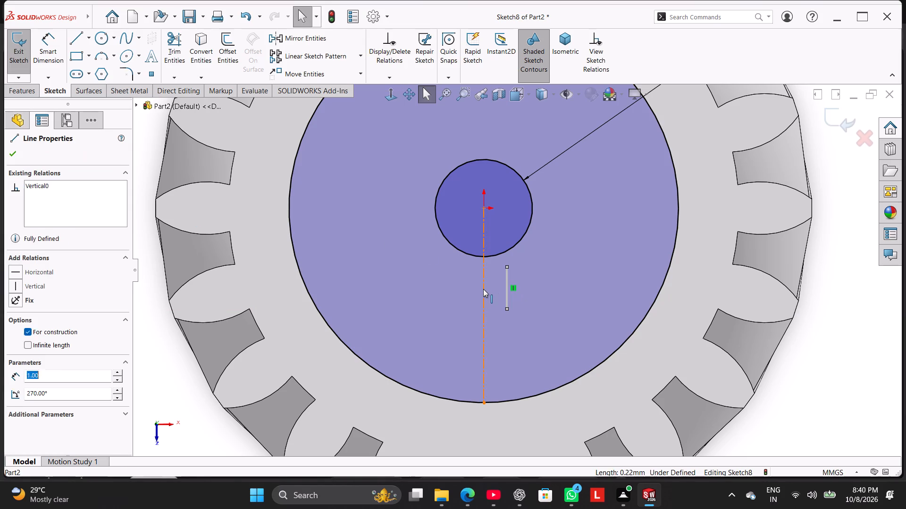
{"action": "left_click", "coordinate": [329, 42]}
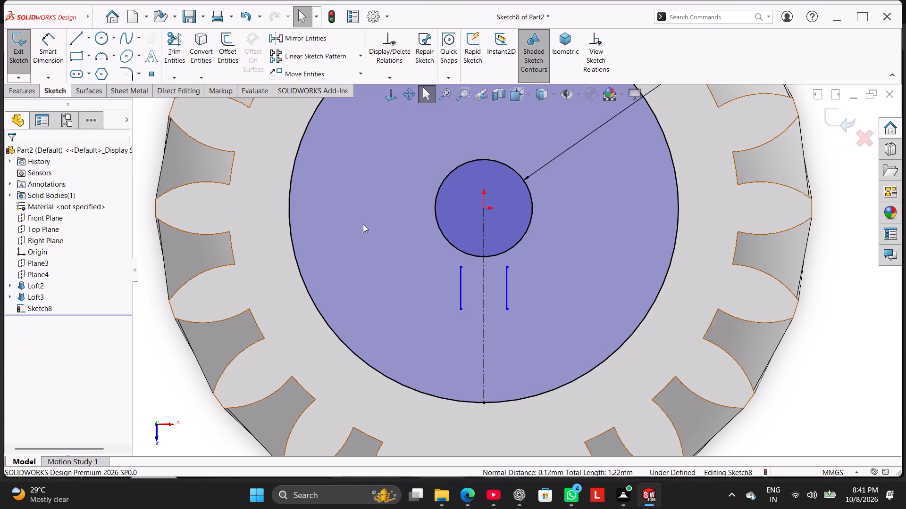
Dimension the distance between the two mirrored vertical lines and set it to 0.19 mm.
{"action": "left_click", "coordinate": [48, 49]}
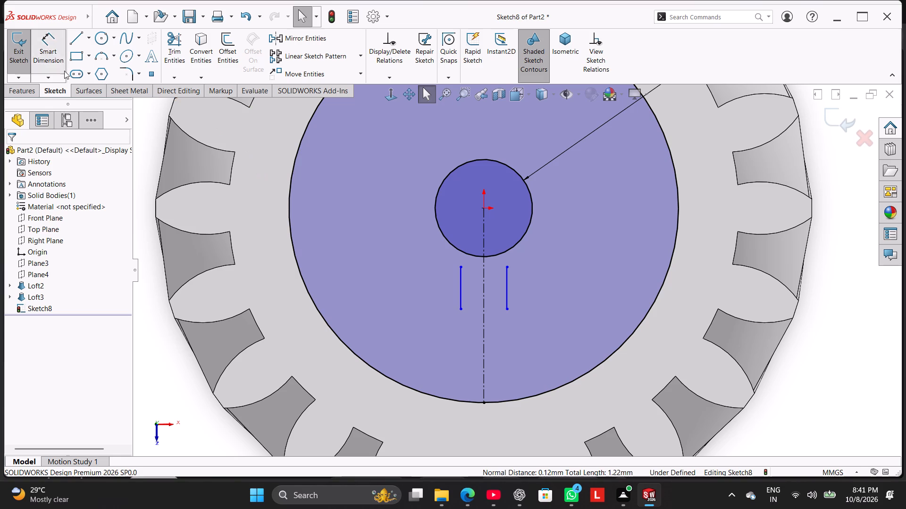
{"action": "left_click", "coordinate": [463, 285]}
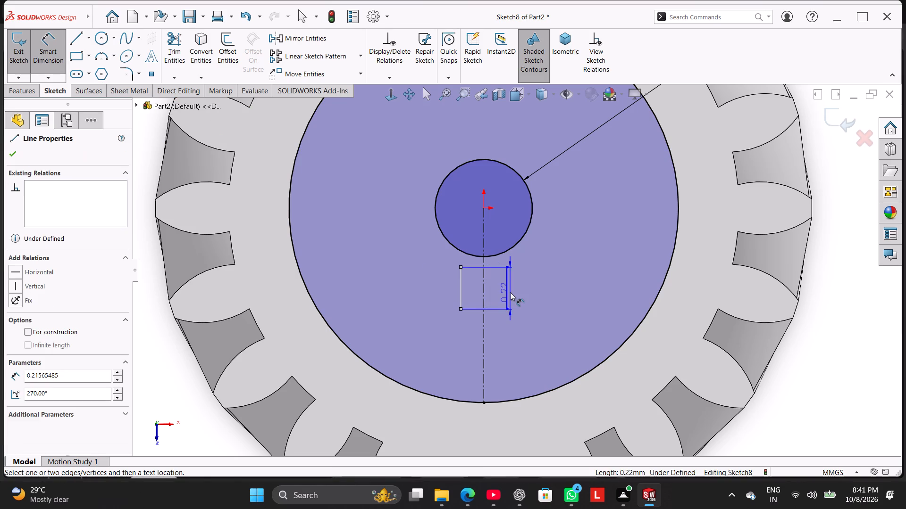
{"action": "left_click", "coordinate": [507, 288]}
{"action": "left_click", "coordinate": [474, 342]}
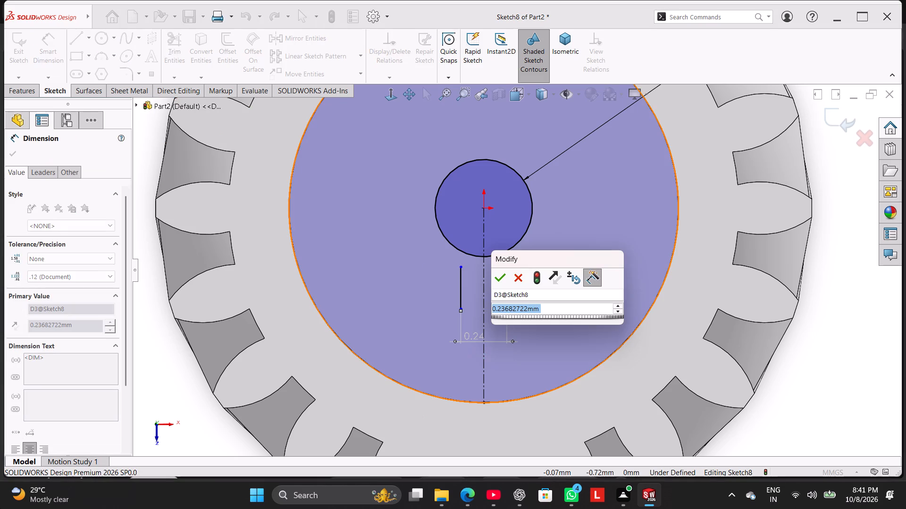
{"action": "type", "text": "0.019"}
{"action": "key", "text": "Return"}
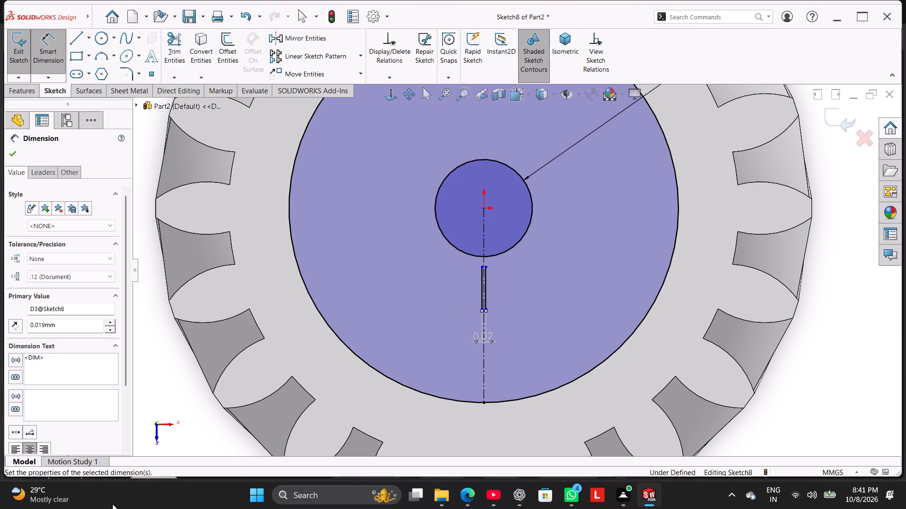
{"action": "double_click", "coordinate": [485, 337]}
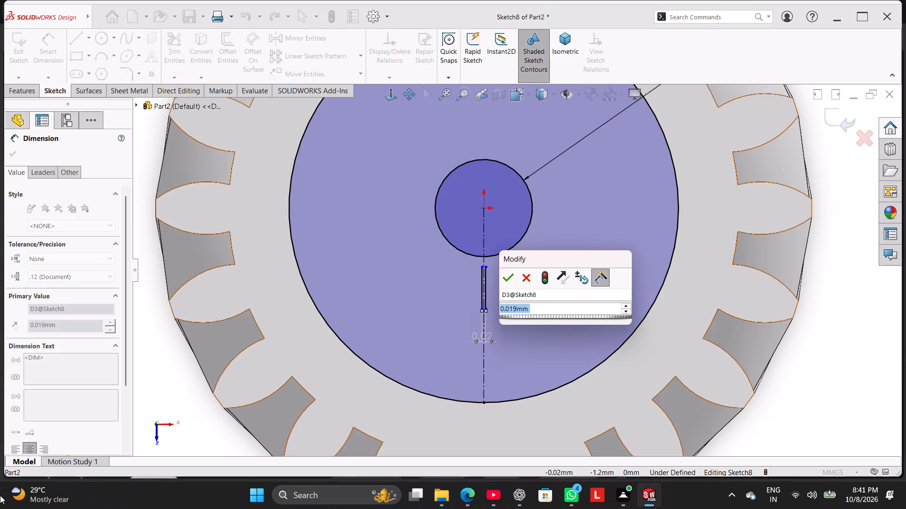
{"action": "type", "text": "0."}
{"action": "key", "text": "0"}
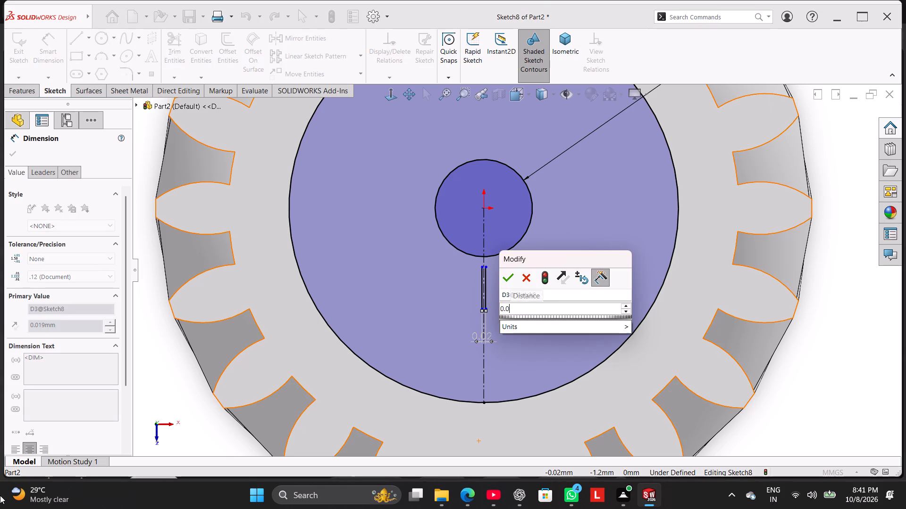
{"action": "key", "text": "BackSpace"}
{"action": "type", "text": "19"}
{"action": "key", "text": "Return"}
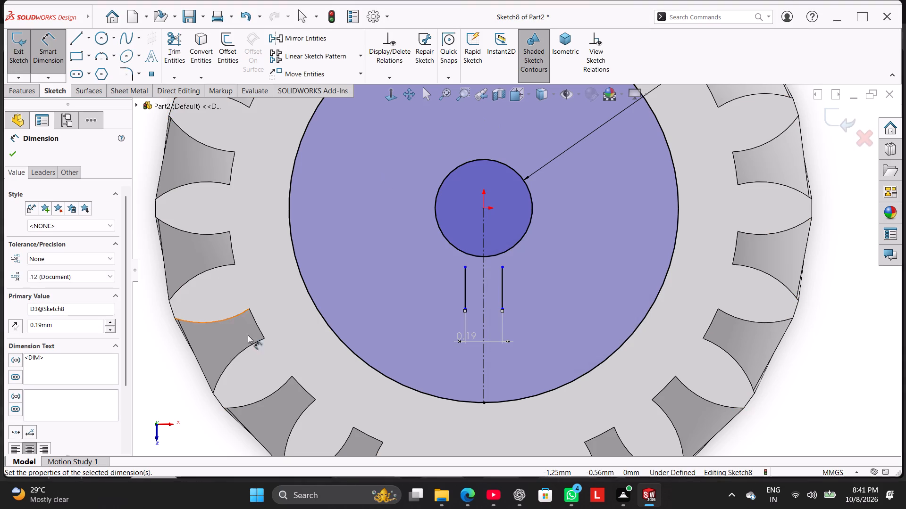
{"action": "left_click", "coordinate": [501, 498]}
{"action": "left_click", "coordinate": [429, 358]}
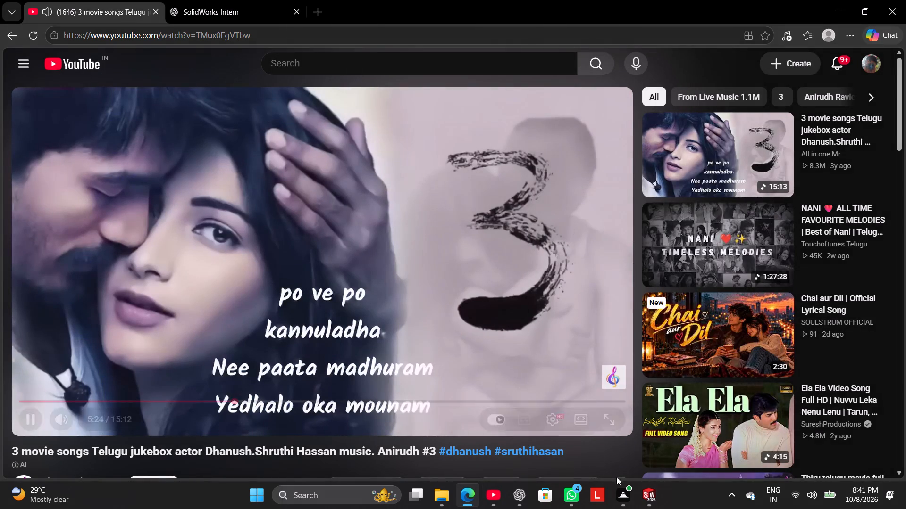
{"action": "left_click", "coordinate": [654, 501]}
Dimension the length of one of the short vertical lines as 0.09 mm.
{"action": "left_click", "coordinate": [571, 311]}
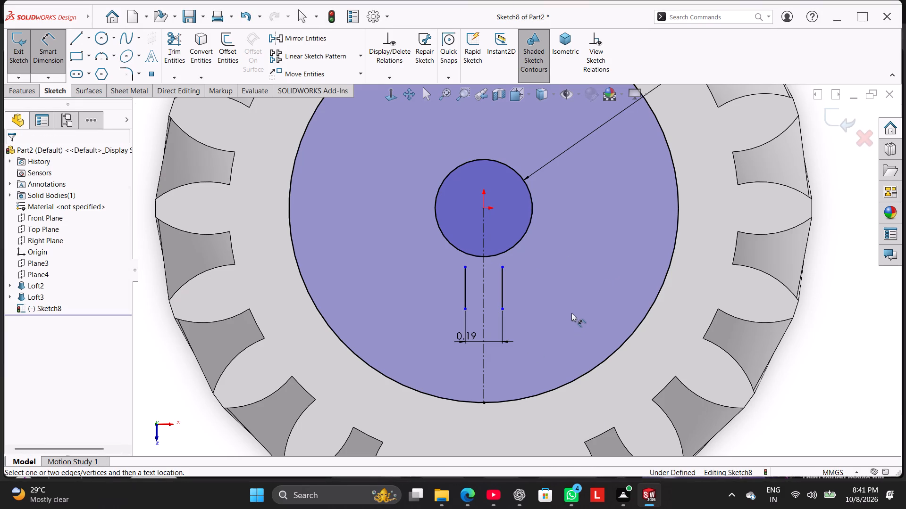
{"action": "left_click", "coordinate": [53, 58]}
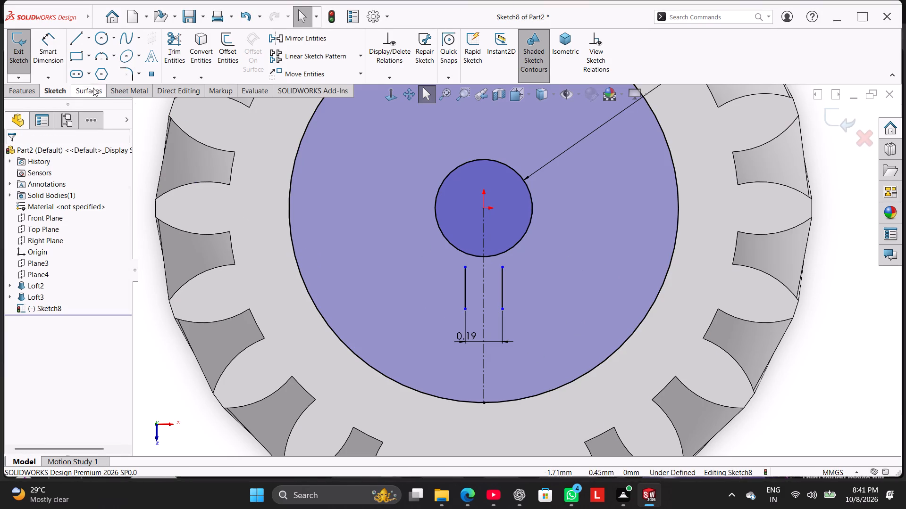
{"action": "left_click", "coordinate": [59, 50]}
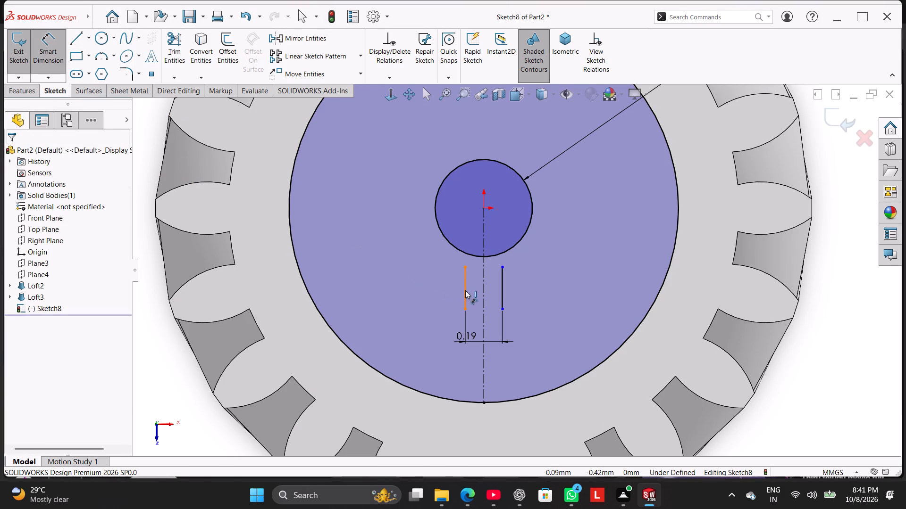
{"action": "left_click", "coordinate": [465, 290]}
{"action": "left_click", "coordinate": [415, 288]}
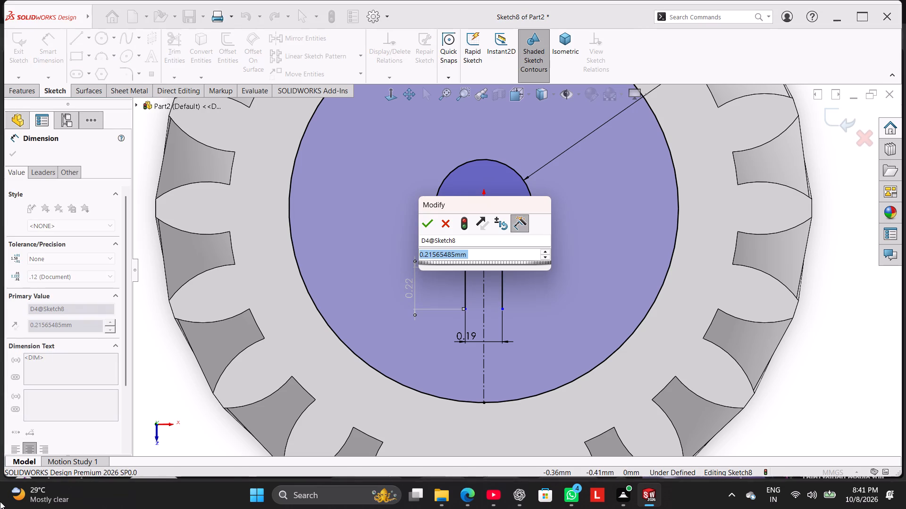
{"action": "type", "text": "0."}
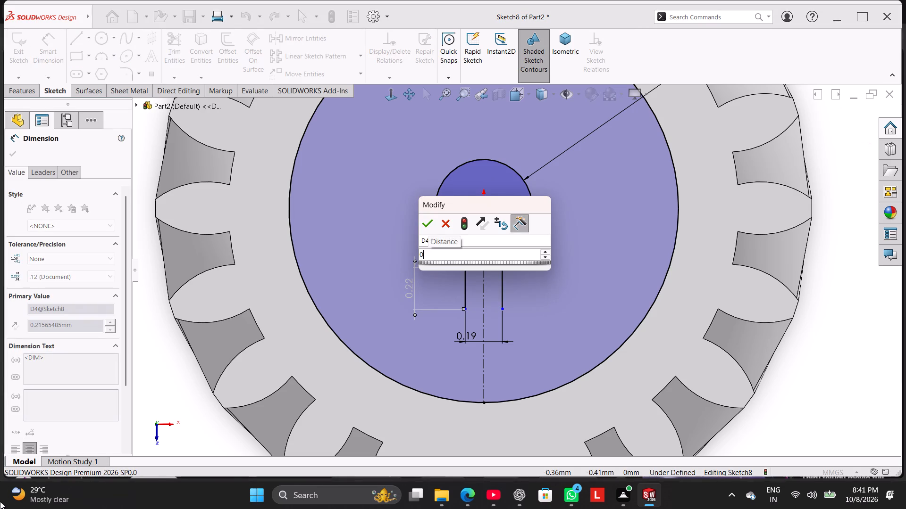
{"action": "type", "text": "09"}
{"action": "key", "text": "Return"}
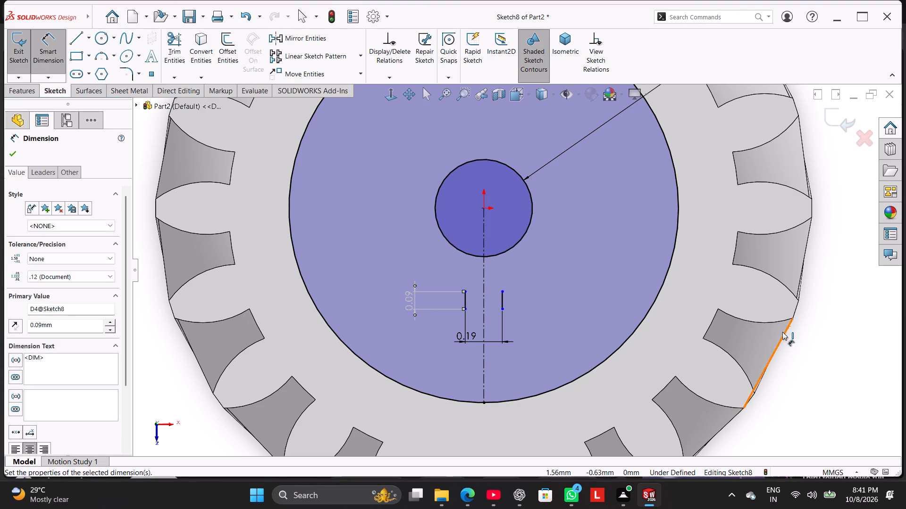
{"action": "right_click", "coordinate": [577, 227]}
{"action": "left_click", "coordinate": [615, 253]}
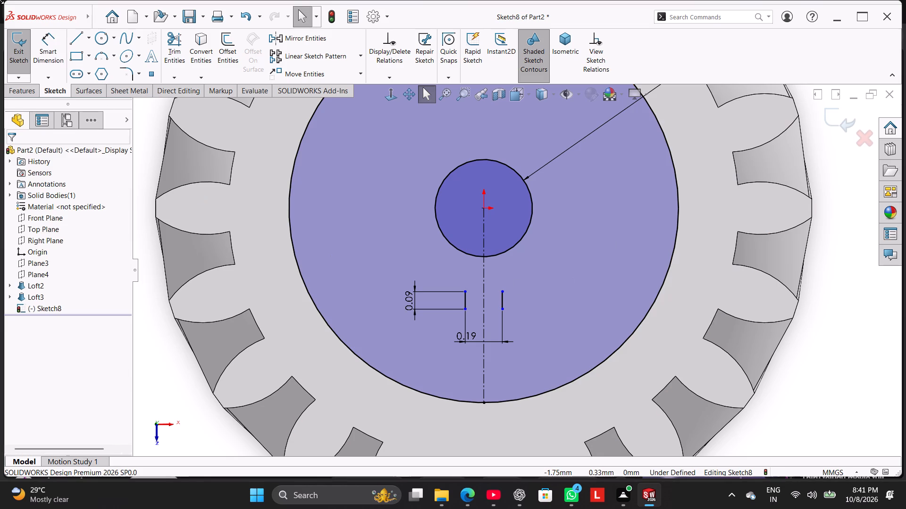
Sketch a horizontal line joining the lower endpoints of the two vertical lines to form the keyway's base.
{"action": "left_click", "coordinate": [83, 33]}
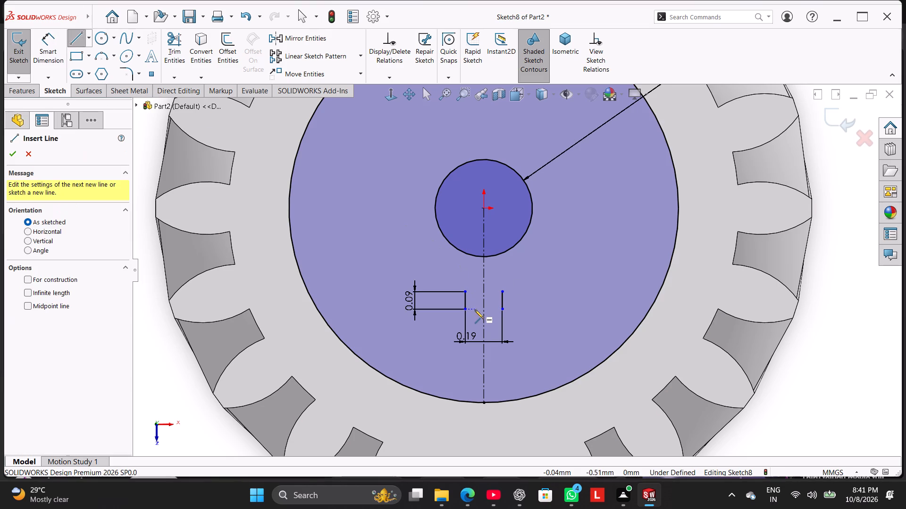
{"action": "left_click", "coordinate": [467, 310]}
{"action": "left_click", "coordinate": [502, 310]}
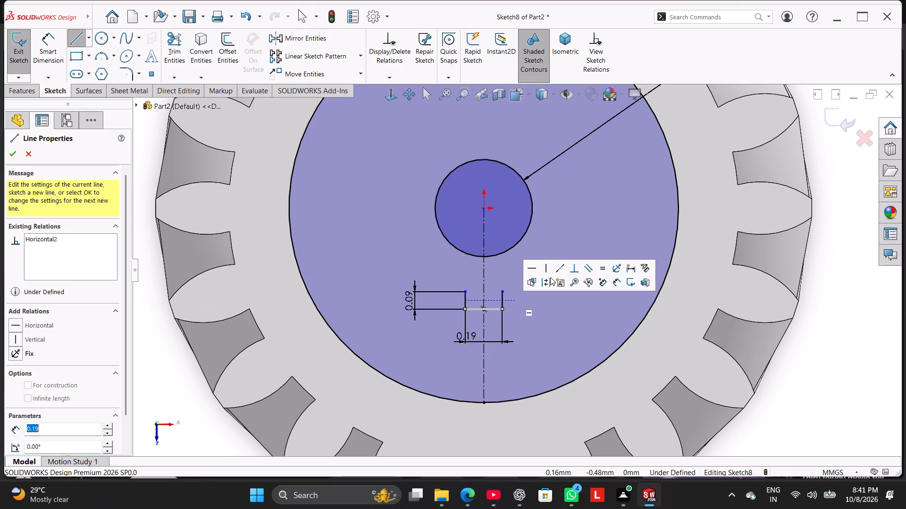
{"action": "right_click", "coordinate": [558, 265]}
{"action": "right_click", "coordinate": [563, 230]}
{"action": "left_click", "coordinate": [579, 234]}
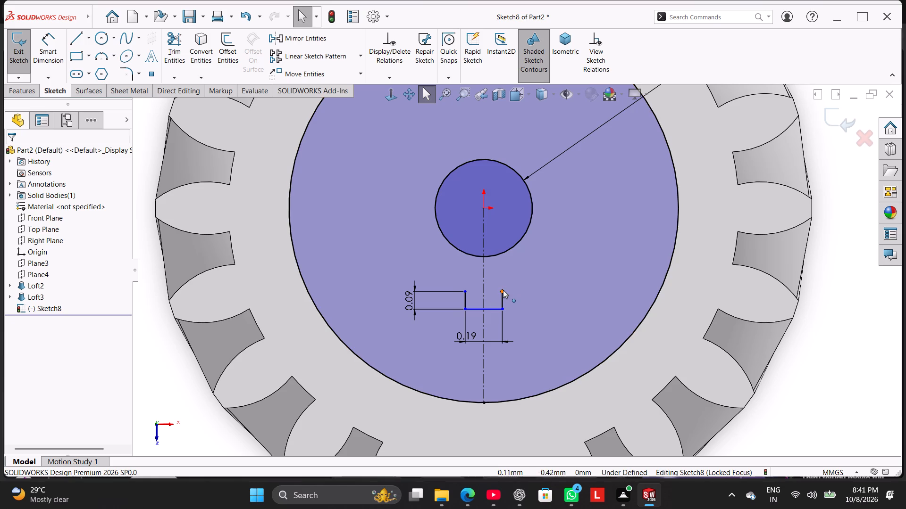
Move the upper endpoint of the keyway's side line onto the R0.25 circle so the keyway meets the bore.
{"action": "left_click_drag", "start_coordinate": [503, 290], "coordinate": [505, 254]}
{"action": "left_click", "coordinate": [342, 229]}
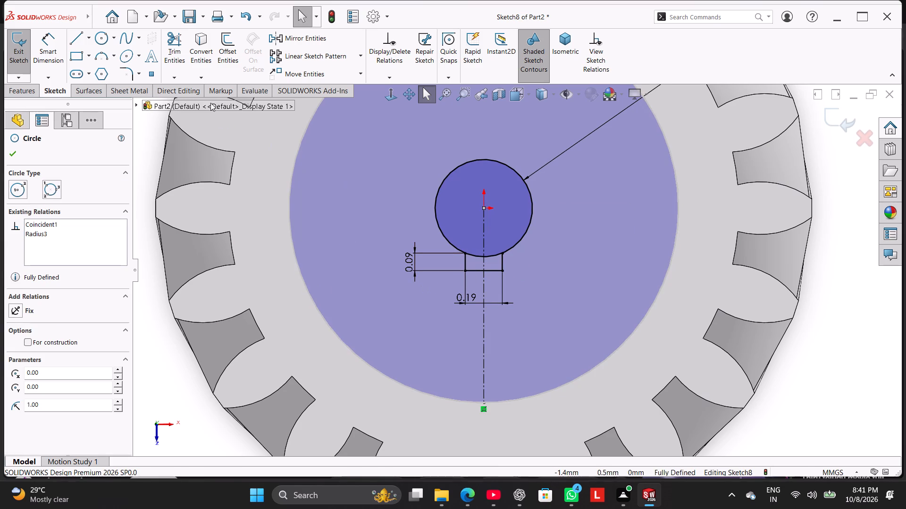
Trim away the arc of the R0.25 circle between the keyway's two side lines, leaving one keyhole-shaped outline.
{"action": "left_click", "coordinate": [176, 41]}
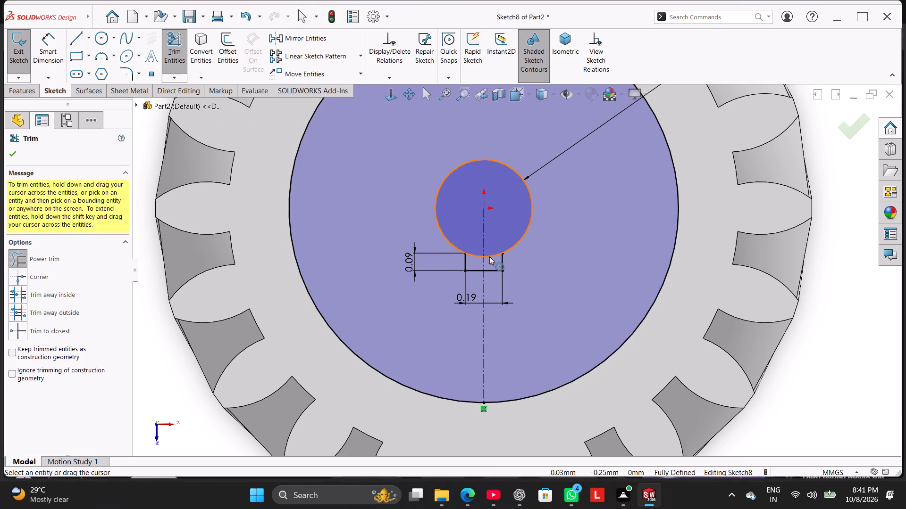
{"action": "left_click_drag", "start_coordinate": [491, 239], "coordinate": [492, 258]}
{"action": "left_click_drag", "start_coordinate": [475, 243], "coordinate": [475, 259]}
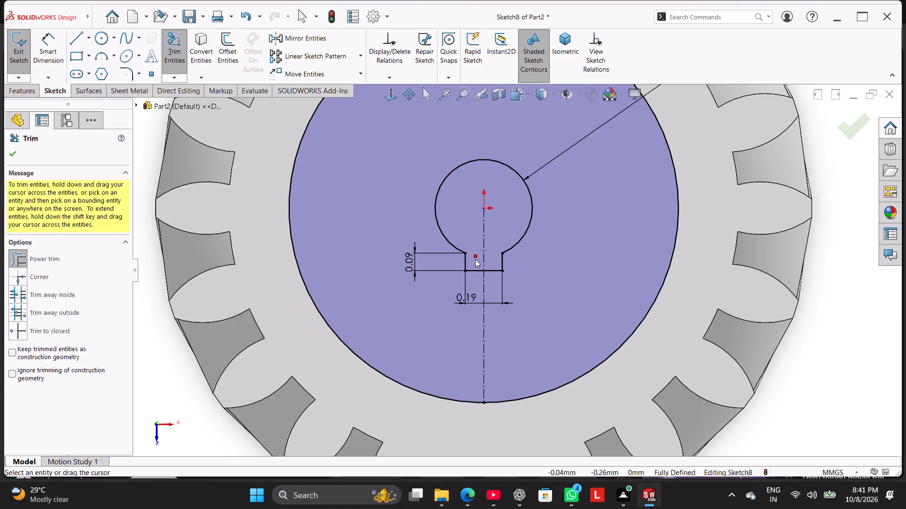
{"action": "left_click_drag", "start_coordinate": [475, 259], "coordinate": [474, 260]}
{"action": "left_click", "coordinate": [12, 153]}
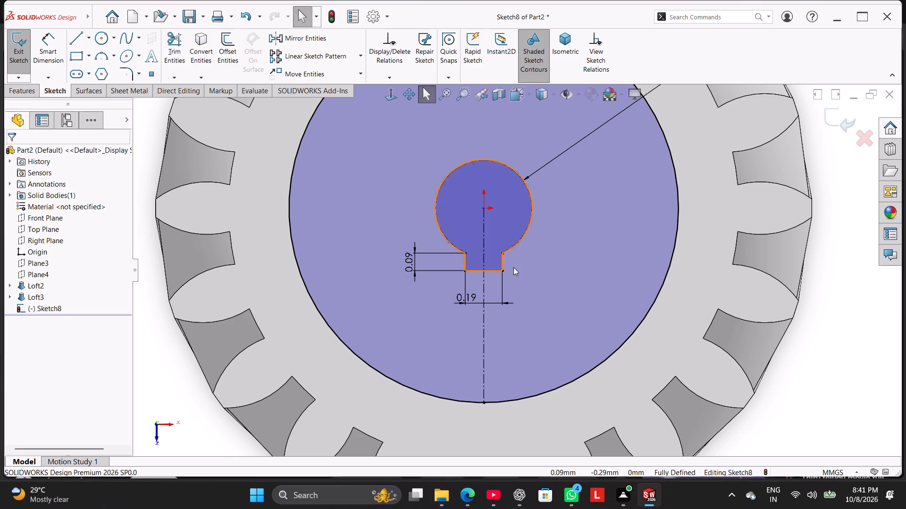
Extrude-cut only the keyhole-shaped bore contour of the sketch through the gear with the Up To Next end condition.
{"action": "scroll", "coordinate": [519, 269], "scroll_direction": "up", "scroll_amount": 4}
{"action": "right_click", "coordinate": [238, 212]}
{"action": "left_click", "coordinate": [155, 175]}
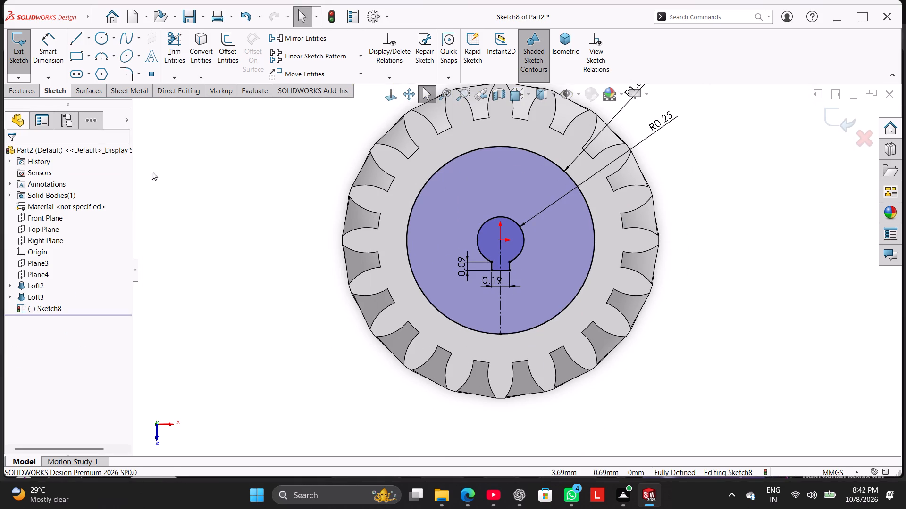
{"action": "left_click", "coordinate": [59, 89]}
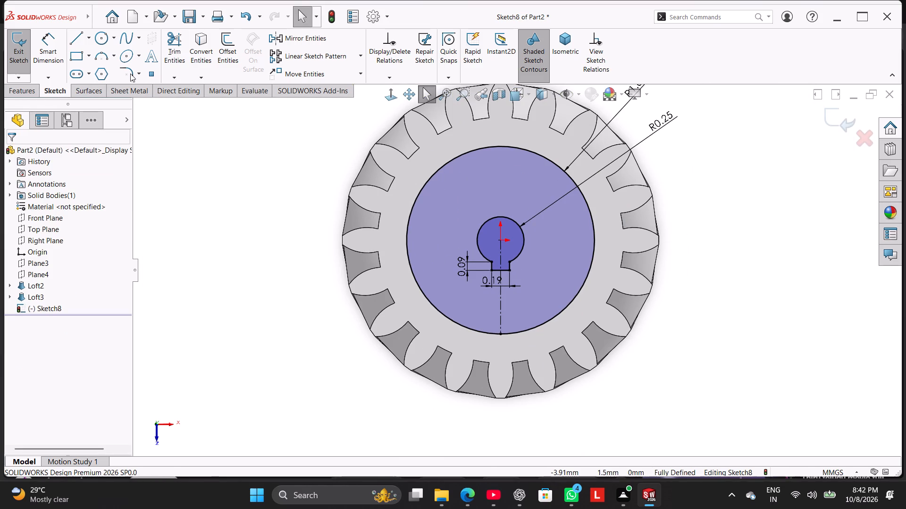
{"action": "left_click", "coordinate": [21, 90]}
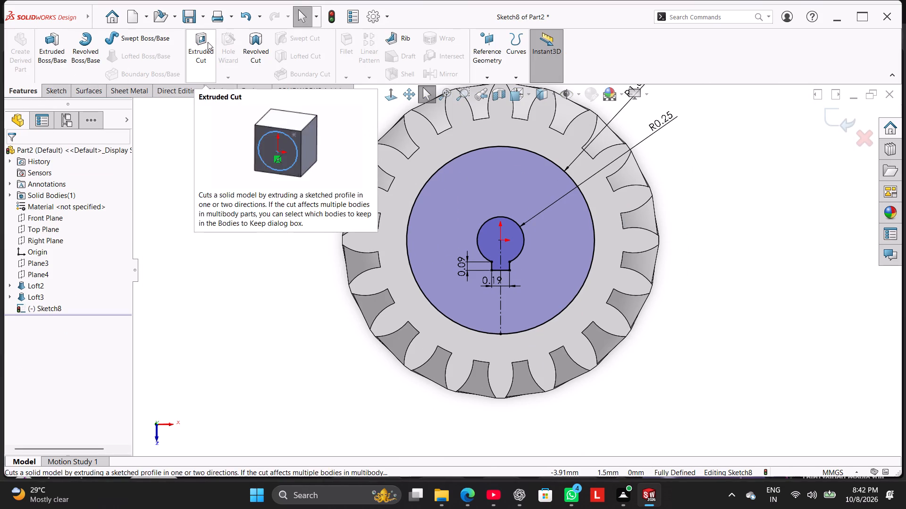
{"action": "left_click", "coordinate": [208, 42]}
{"action": "middle_click_drag", "start_coordinate": [281, 236], "coordinate": [285, 197]}
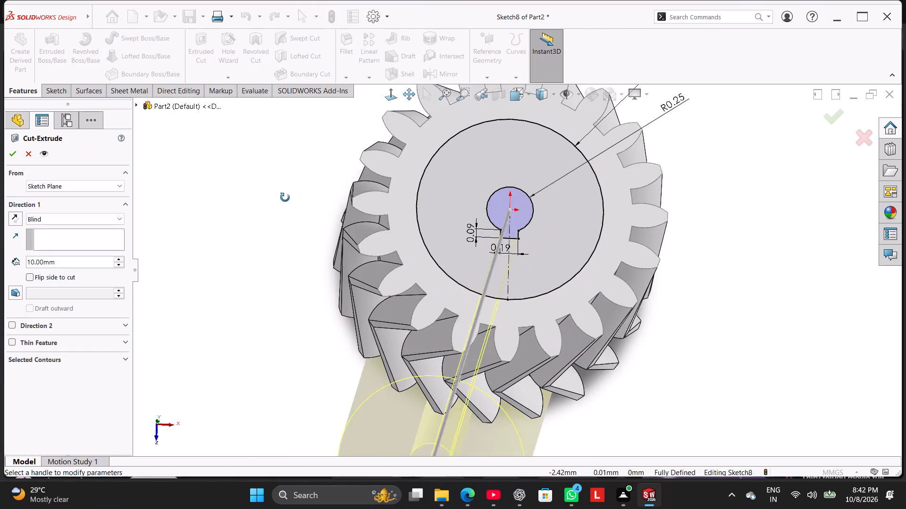
{"action": "middle_click_drag", "start_coordinate": [285, 197], "coordinate": [284, 202]}
{"action": "left_click", "coordinate": [74, 359]}
{"action": "right_click", "coordinate": [77, 373]}
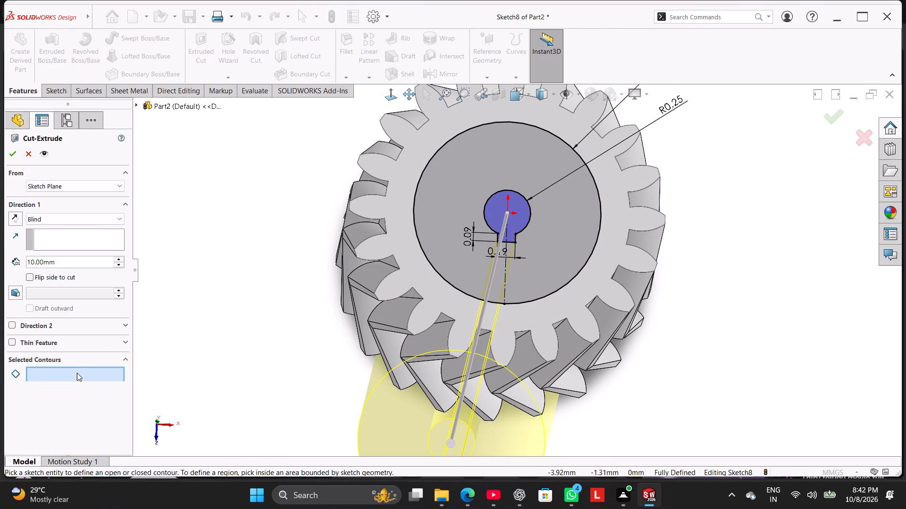
{"action": "left_click", "coordinate": [486, 212]}
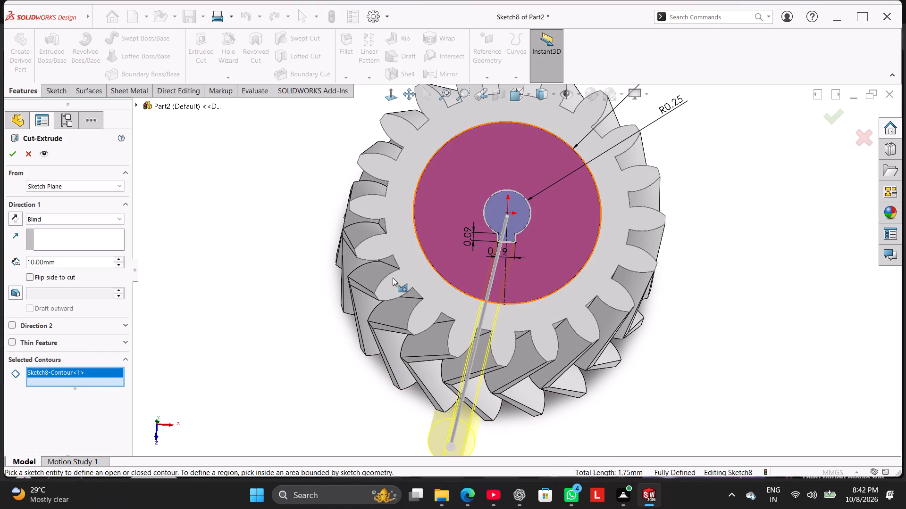
{"action": "middle_click_drag", "start_coordinate": [228, 327], "coordinate": [246, 311]}
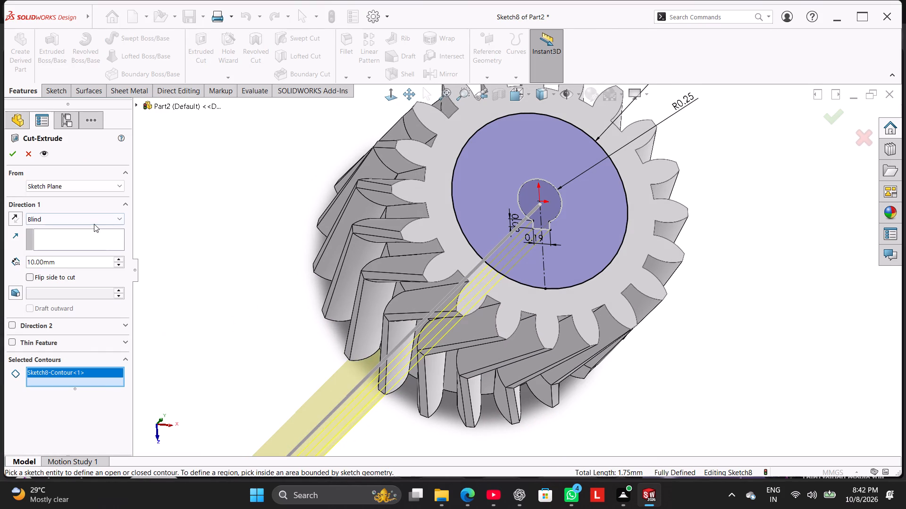
{"action": "left_click", "coordinate": [94, 224]}
{"action": "left_click", "coordinate": [92, 254]}
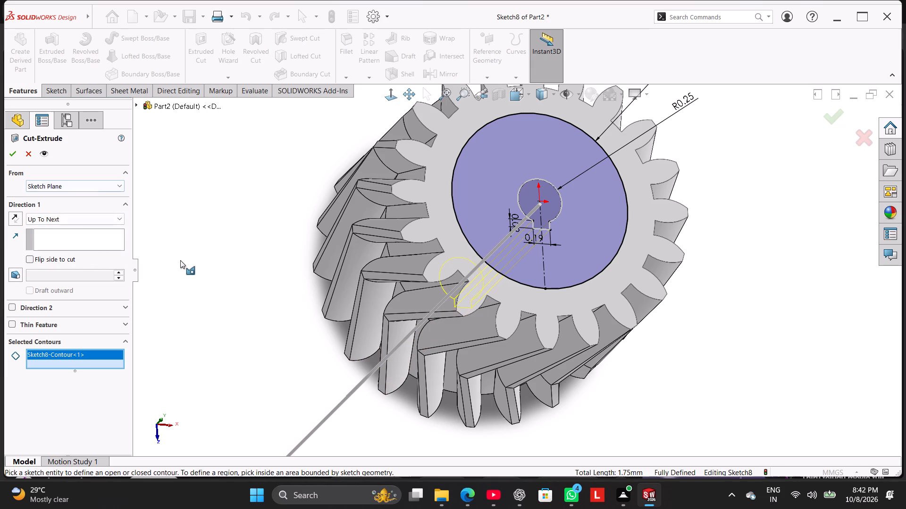
{"action": "middle_click_drag", "start_coordinate": [194, 260], "coordinate": [262, 238]}
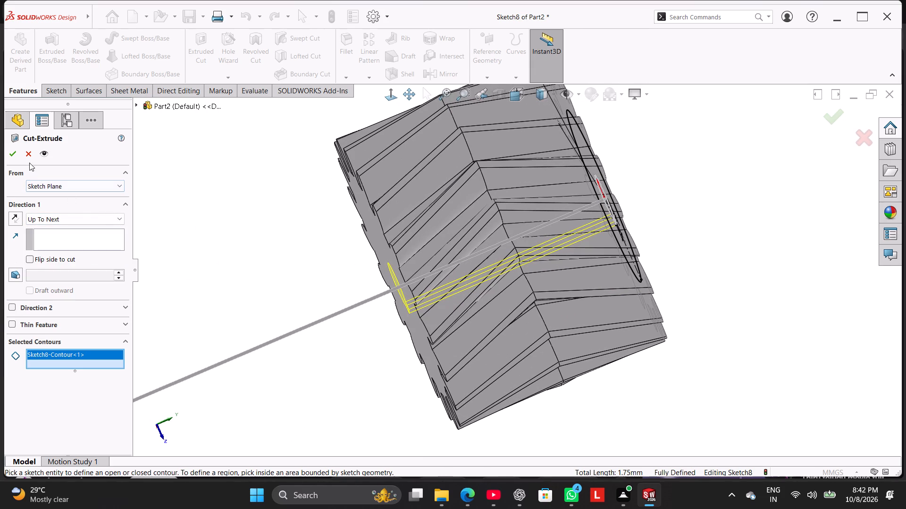
{"action": "left_click", "coordinate": [13, 153]}
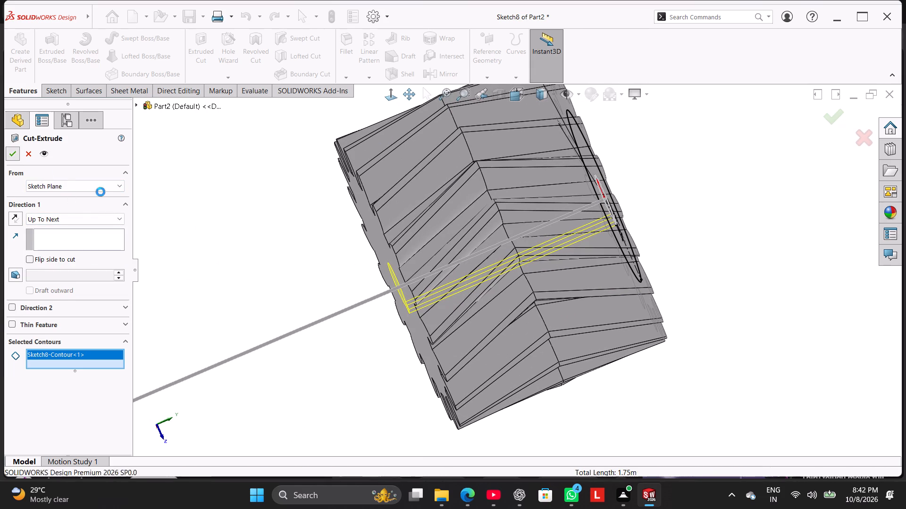
{"action": "left_click", "coordinate": [195, 209]}
{"action": "middle_click_drag", "start_coordinate": [264, 255], "coordinate": [178, 348]}
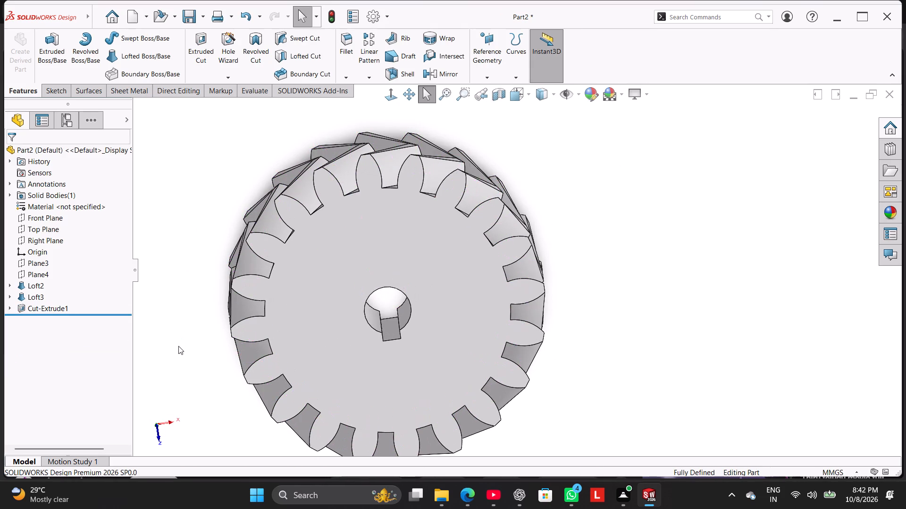
{"action": "right_click_drag", "start_coordinate": [172, 341], "coordinate": [228, 222]}
{"action": "right_click_drag", "start_coordinate": [194, 279], "coordinate": [357, 100]}
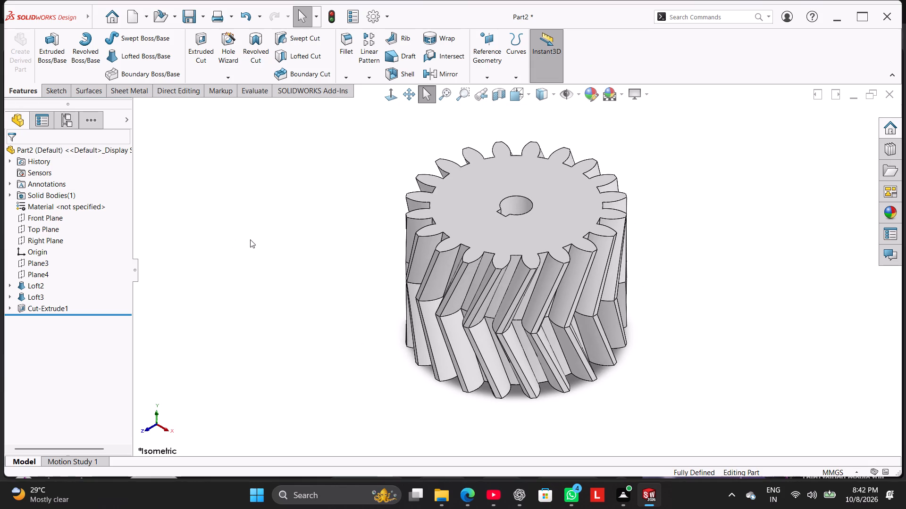
{"action": "right_click_drag", "start_coordinate": [280, 195], "coordinate": [306, 151]}
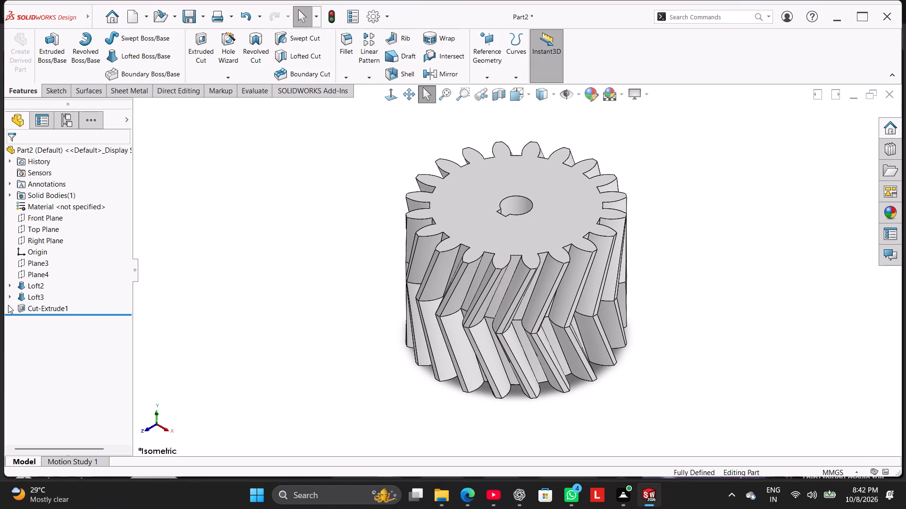
Reopen the bore cut's sketch to check its keyhole and R1.00 circle profiles, and exit it.
{"action": "left_click", "coordinate": [8, 305]}
{"action": "right_click", "coordinate": [43, 318]}
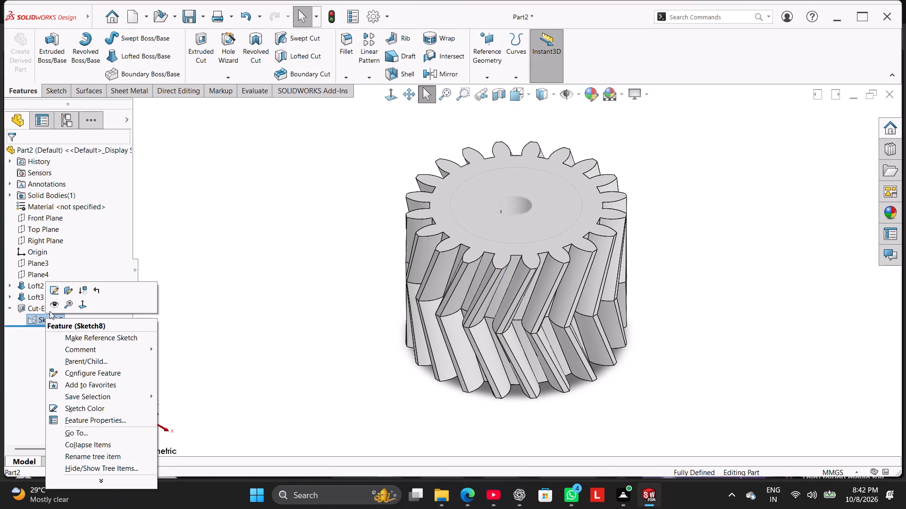
{"action": "left_click", "coordinate": [58, 294]}
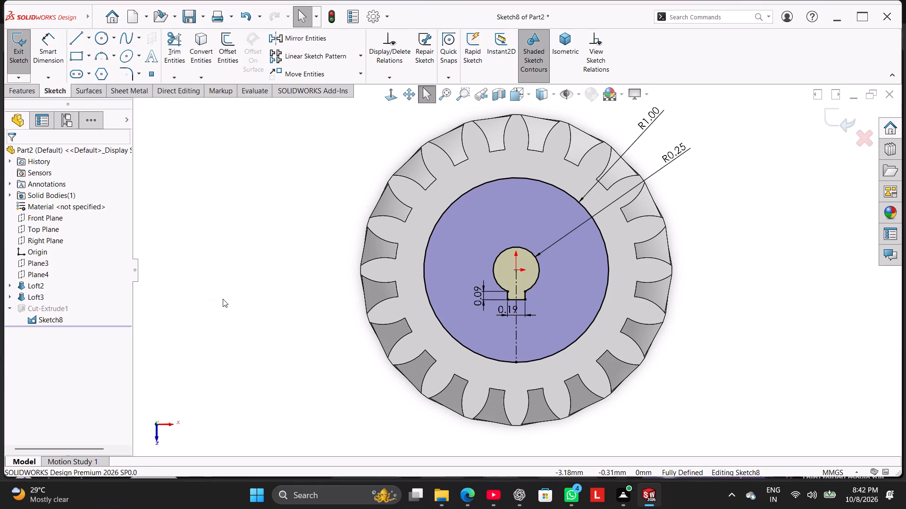
{"action": "left_click", "coordinate": [223, 299]}
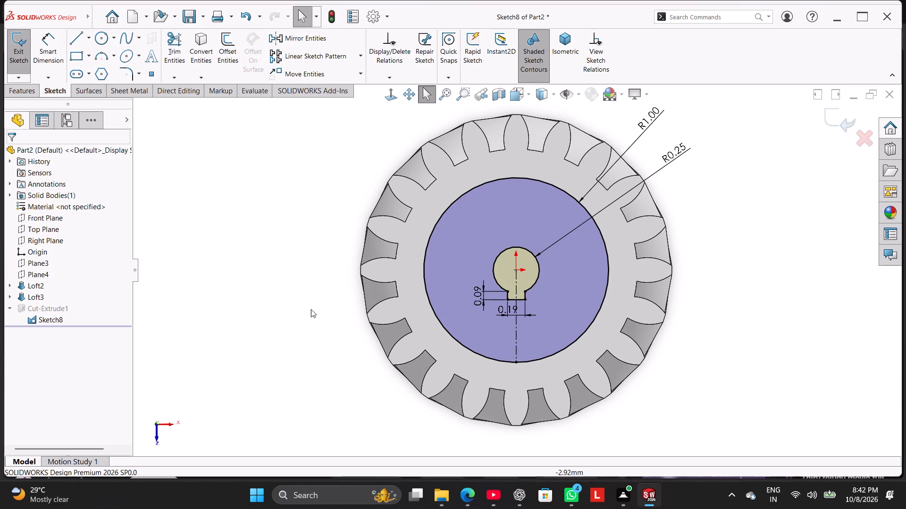
{"action": "scroll", "coordinate": [705, 212], "scroll_direction": "down", "scroll_amount": 1}
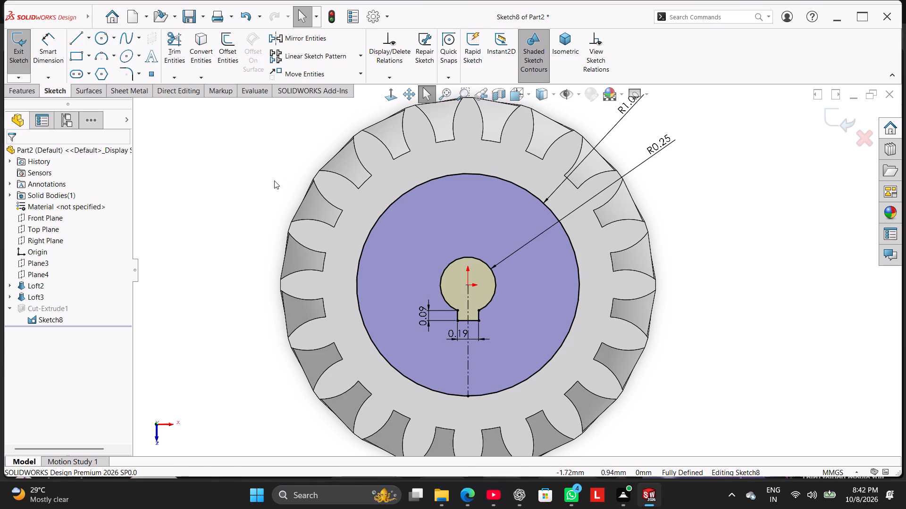
{"action": "left_click", "coordinate": [26, 54]}
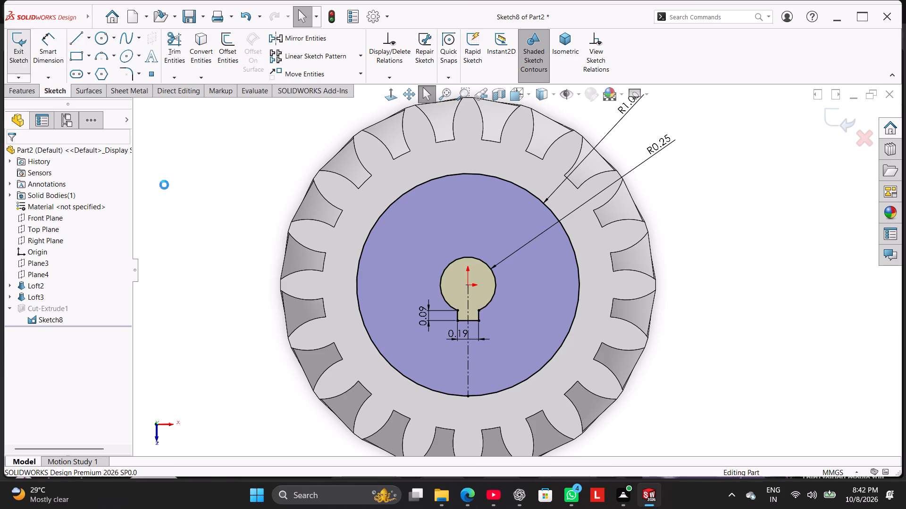
{"action": "right_click_drag", "start_coordinate": [193, 220], "coordinate": [315, 126]}
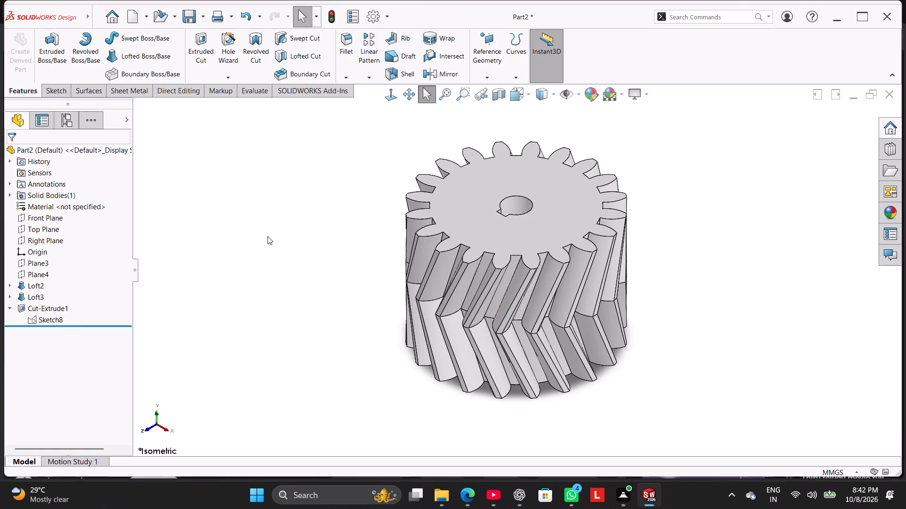
Start a second extruded cut reusing the bore cut's sketch, with the R1.00 circle as its selected contour.
{"action": "left_click", "coordinate": [60, 86]}
{"action": "left_click", "coordinate": [35, 85]}
{"action": "left_click", "coordinate": [206, 43]}
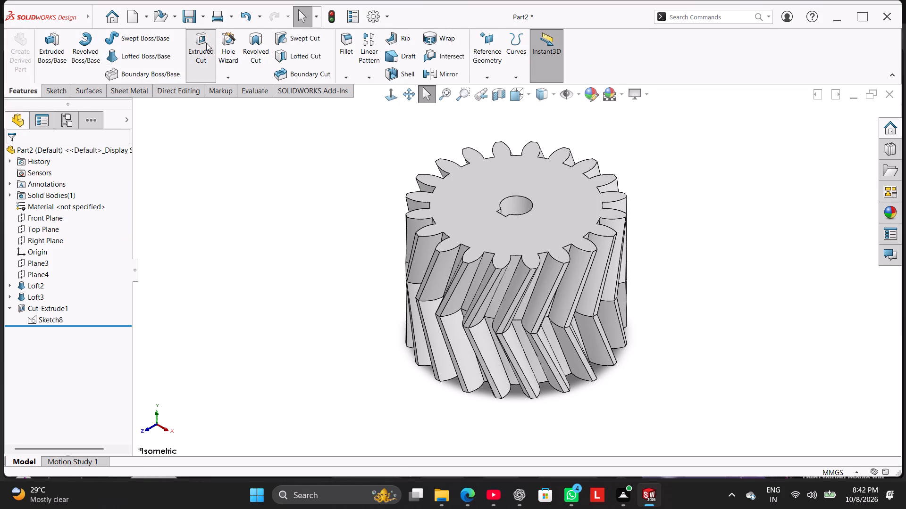
{"action": "left_click", "coordinate": [137, 103]}
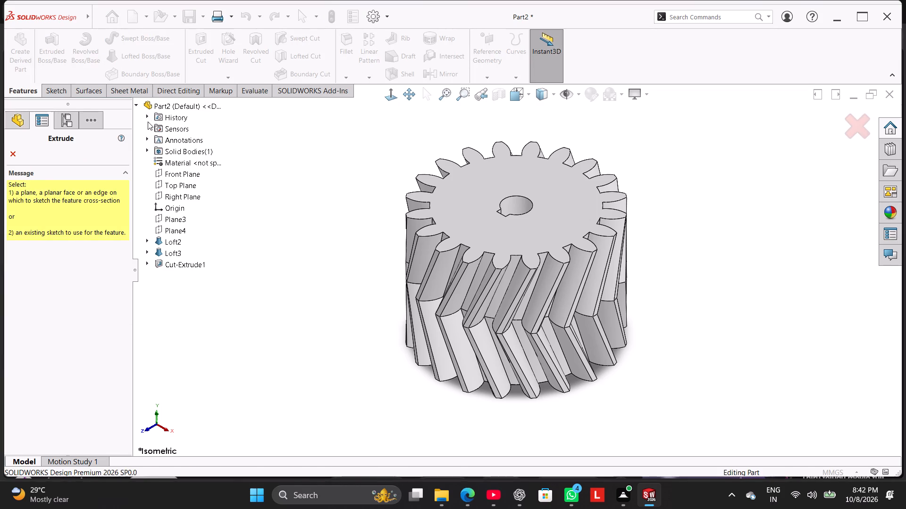
{"action": "left_click", "coordinate": [139, 105]}
{"action": "left_click", "coordinate": [139, 105]}
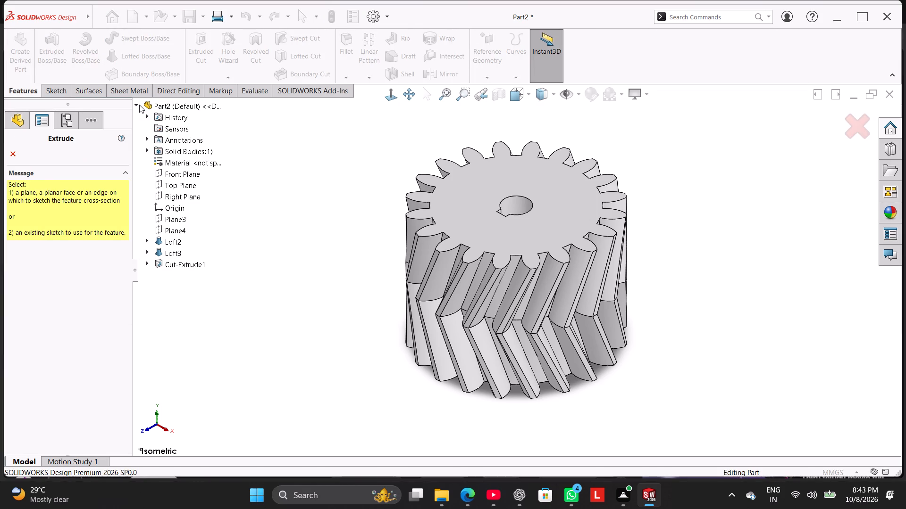
{"action": "left_click", "coordinate": [139, 105]}
{"action": "left_click", "coordinate": [139, 105]}
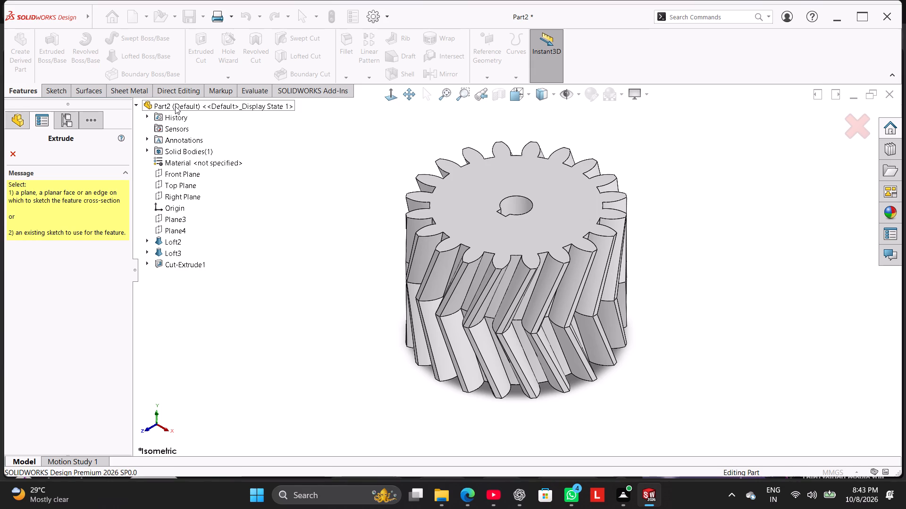
{"action": "left_click", "coordinate": [154, 259]}
{"action": "left_click", "coordinate": [177, 273]}
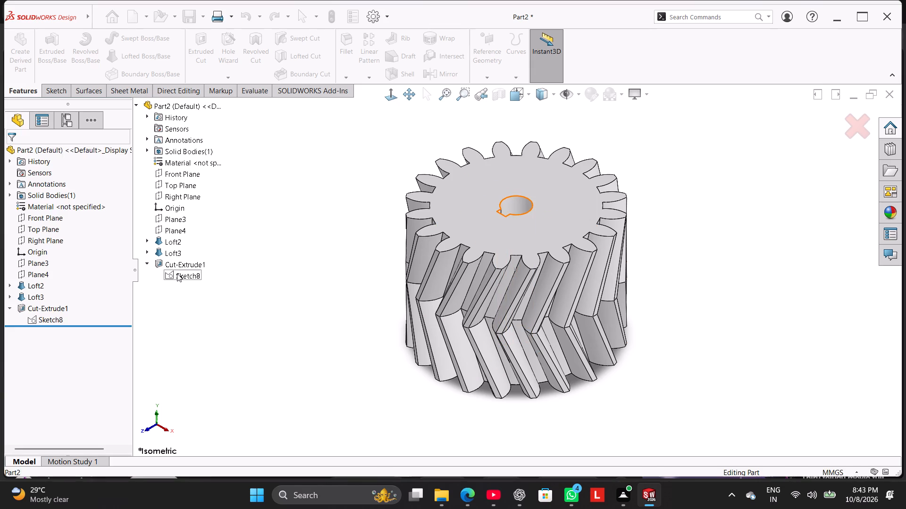
{"action": "left_click", "coordinate": [119, 341]}
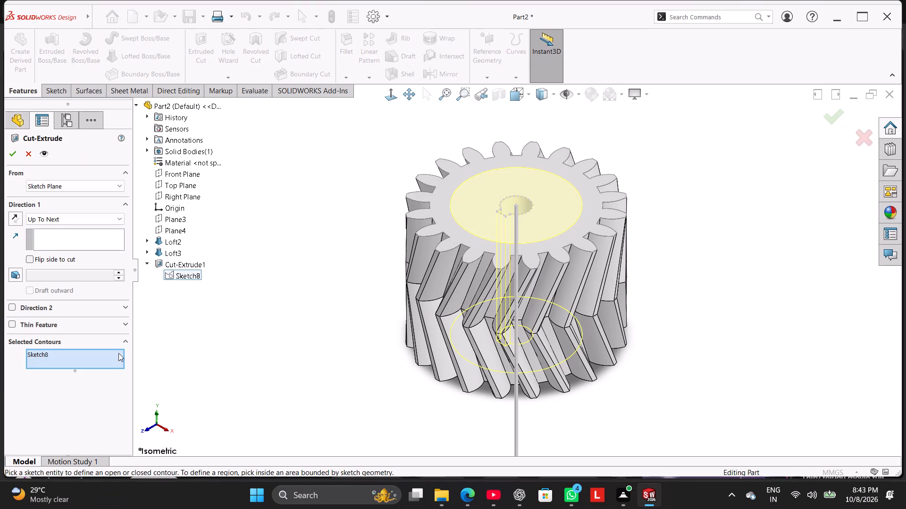
{"action": "right_click", "coordinate": [109, 362]}
{"action": "left_click", "coordinate": [131, 370]}
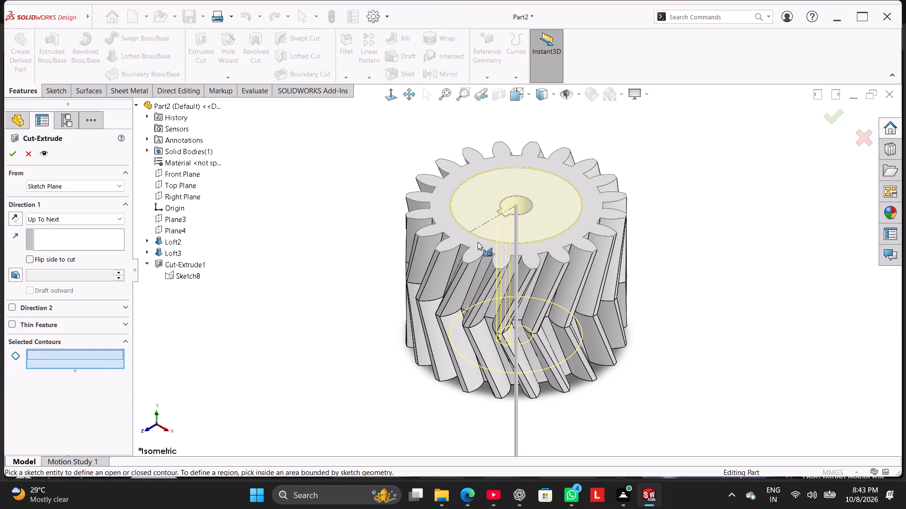
{"action": "left_click", "coordinate": [477, 236]}
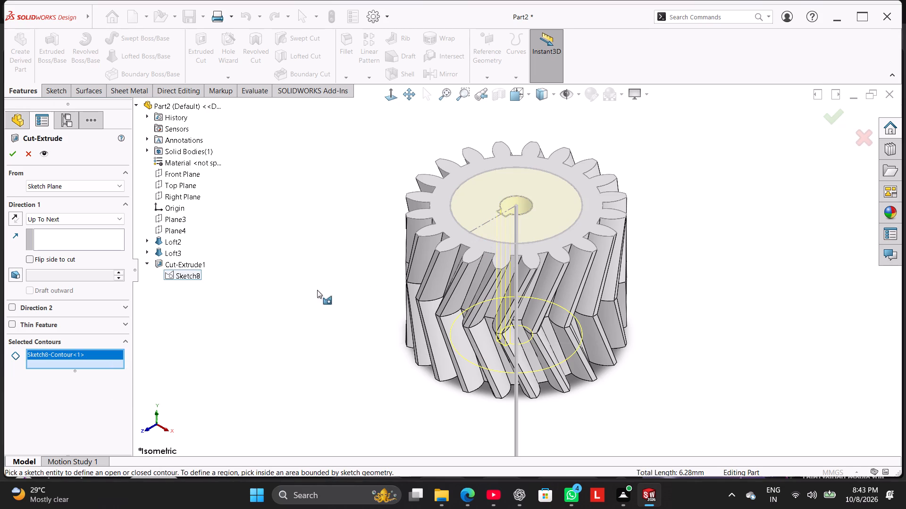
{"action": "middle_click_drag", "start_coordinate": [204, 324], "coordinate": [214, 359]}
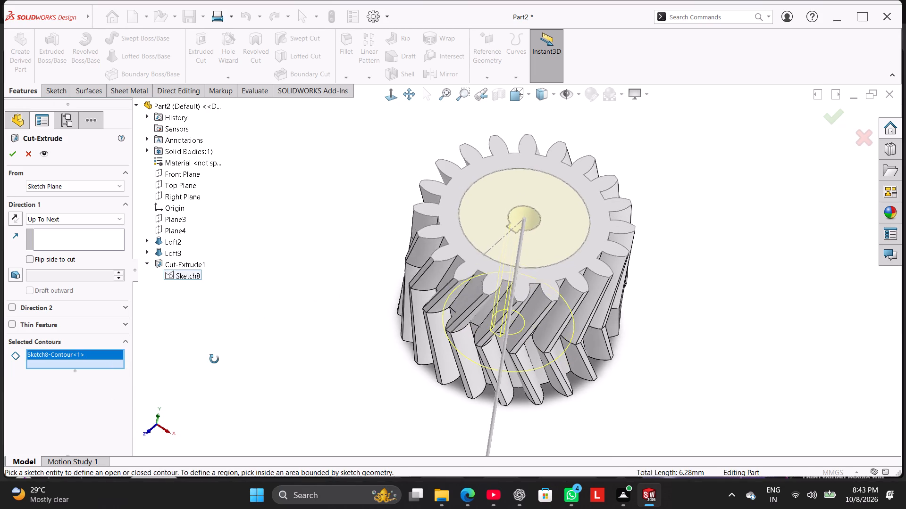
{"action": "middle_click_drag", "start_coordinate": [214, 359], "coordinate": [218, 395]}
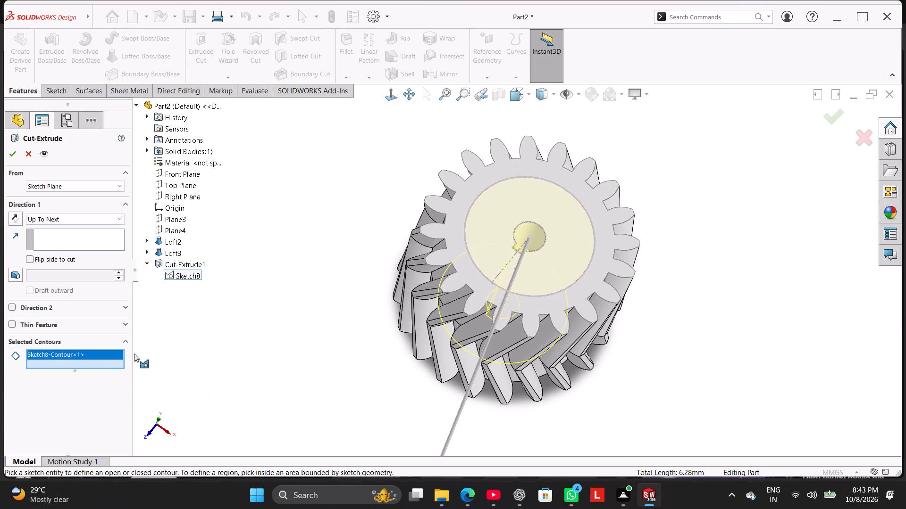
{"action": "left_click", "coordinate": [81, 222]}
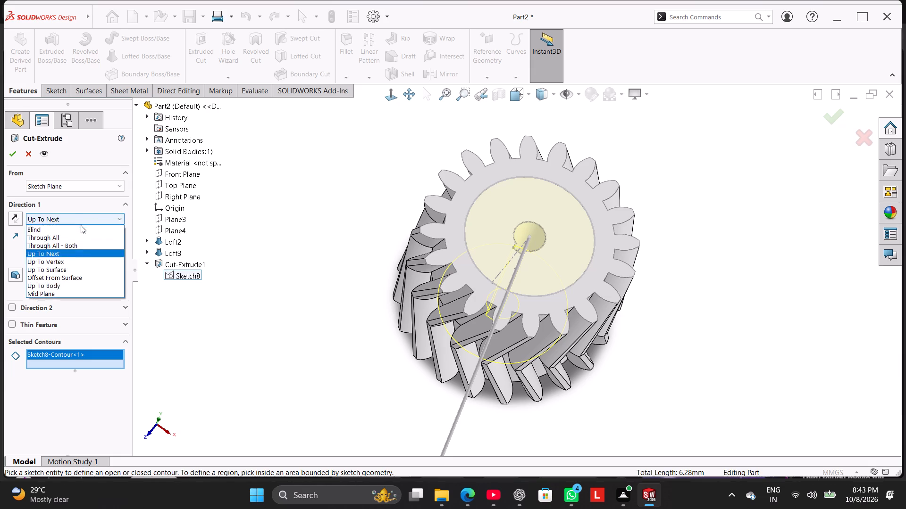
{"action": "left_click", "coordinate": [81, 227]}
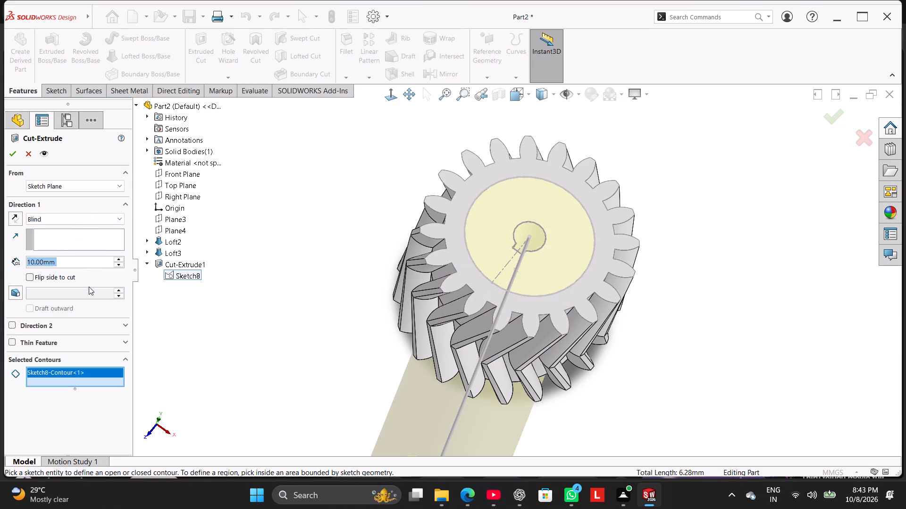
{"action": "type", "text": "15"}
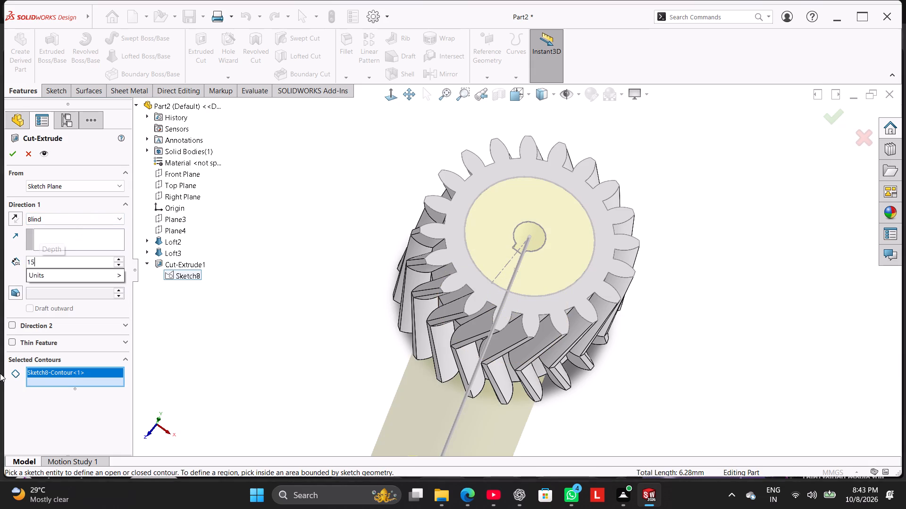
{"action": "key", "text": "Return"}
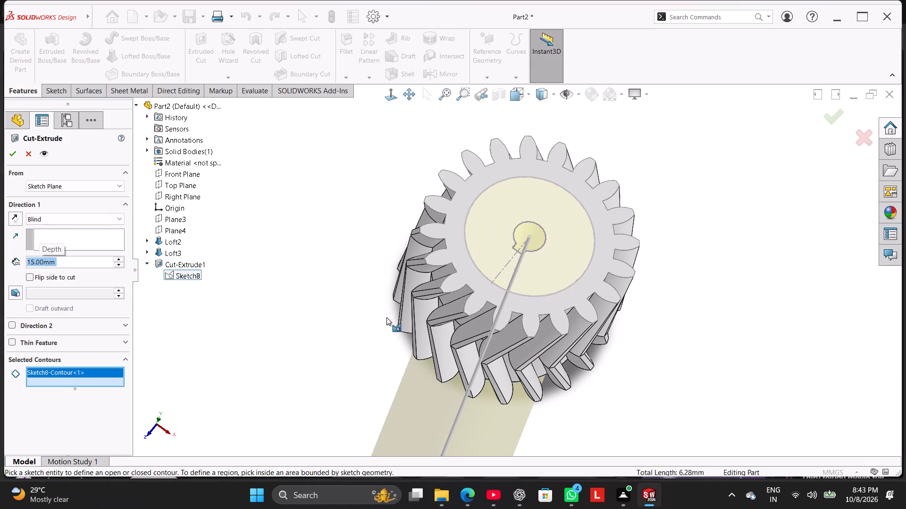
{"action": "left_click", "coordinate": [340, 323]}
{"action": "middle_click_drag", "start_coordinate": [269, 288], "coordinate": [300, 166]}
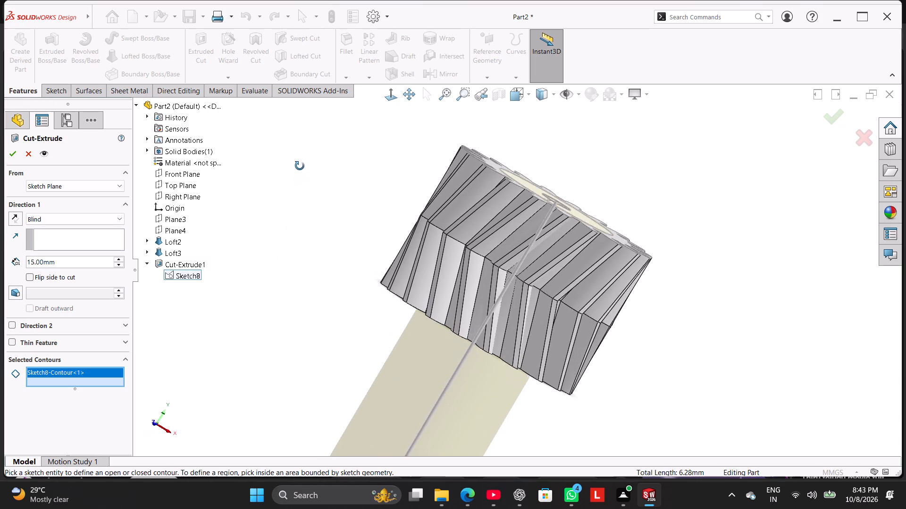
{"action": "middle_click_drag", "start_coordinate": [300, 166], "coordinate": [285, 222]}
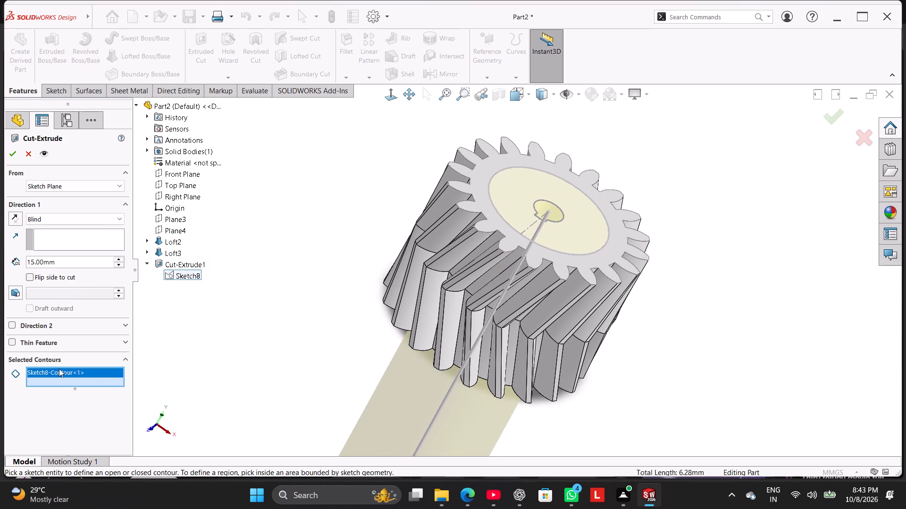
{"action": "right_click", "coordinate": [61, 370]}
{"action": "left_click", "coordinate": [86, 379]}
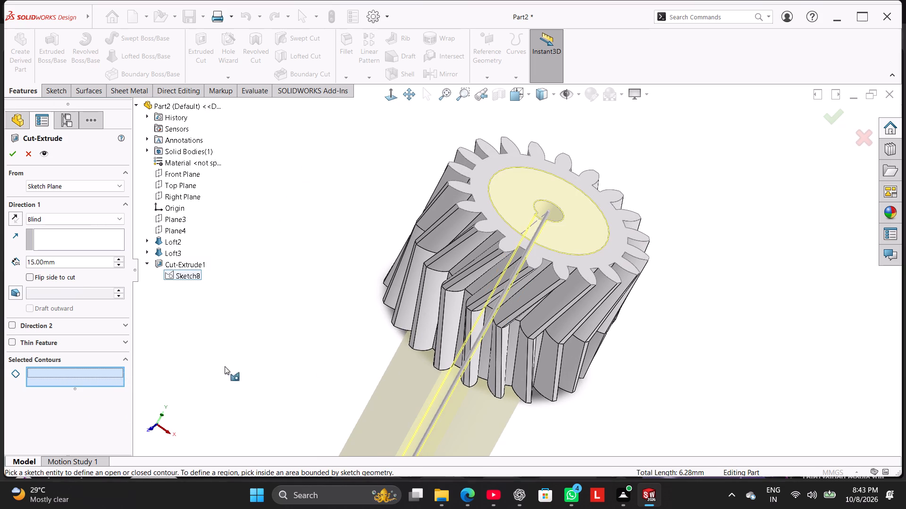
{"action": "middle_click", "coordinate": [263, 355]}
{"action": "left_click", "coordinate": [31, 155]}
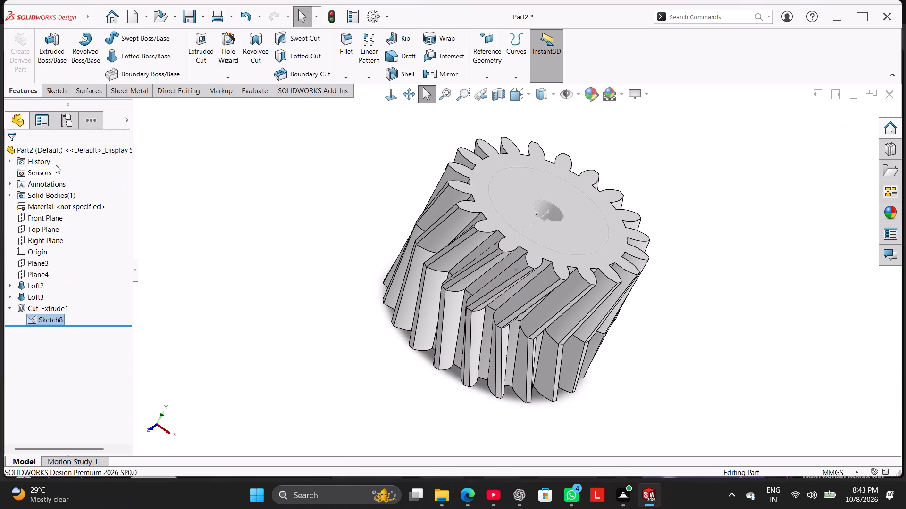
Start a new extruded cut from the bore cut's sketch, with its R1.00 circle as the only selected contour.
{"action": "left_click", "coordinate": [202, 54]}
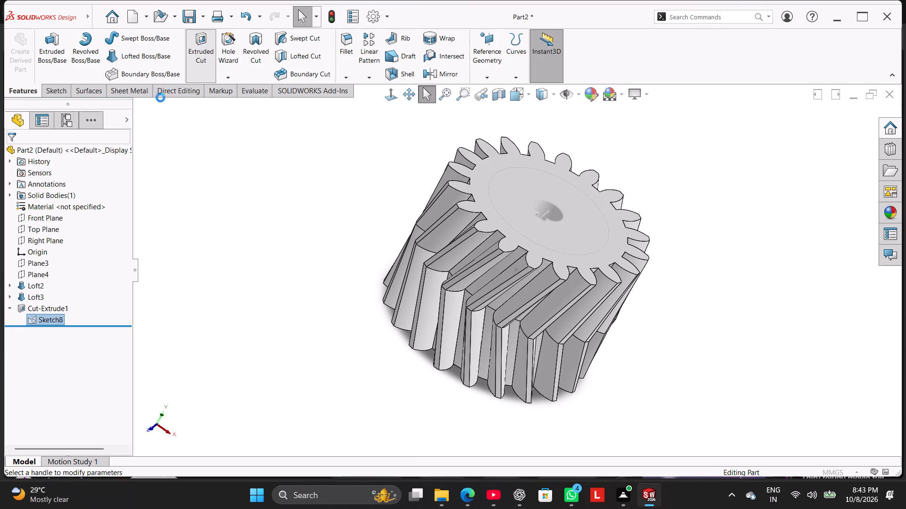
{"action": "left_click", "coordinate": [169, 275]}
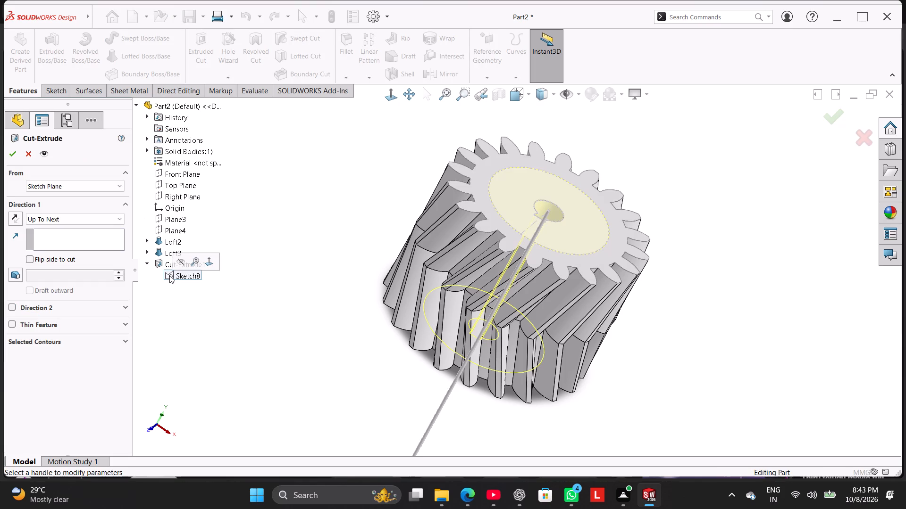
{"action": "left_click", "coordinate": [94, 339]}
{"action": "right_click", "coordinate": [92, 353]}
{"action": "left_click", "coordinate": [109, 359]}
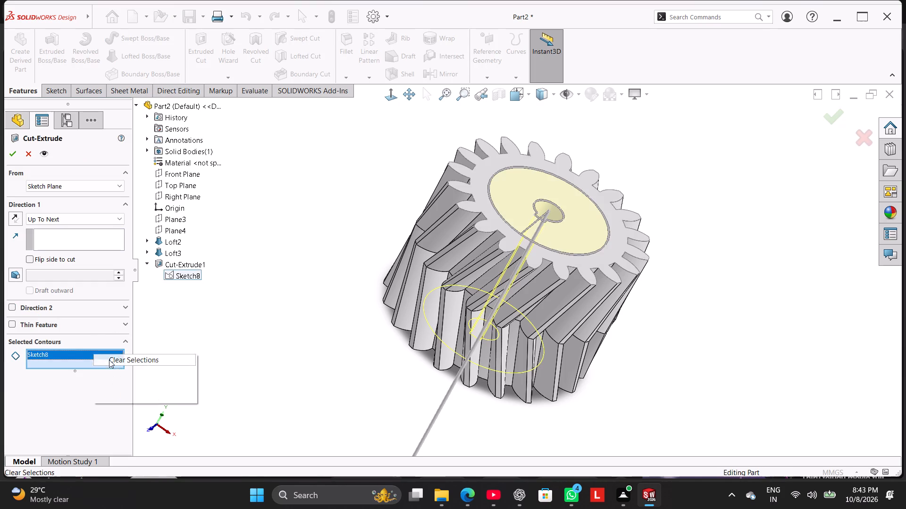
{"action": "left_click", "coordinate": [556, 251]}
Switch the cut's end condition to Blind and shorten its depth freehand to about 1 mm.
{"action": "middle_click_drag", "start_coordinate": [299, 324], "coordinate": [294, 375]}
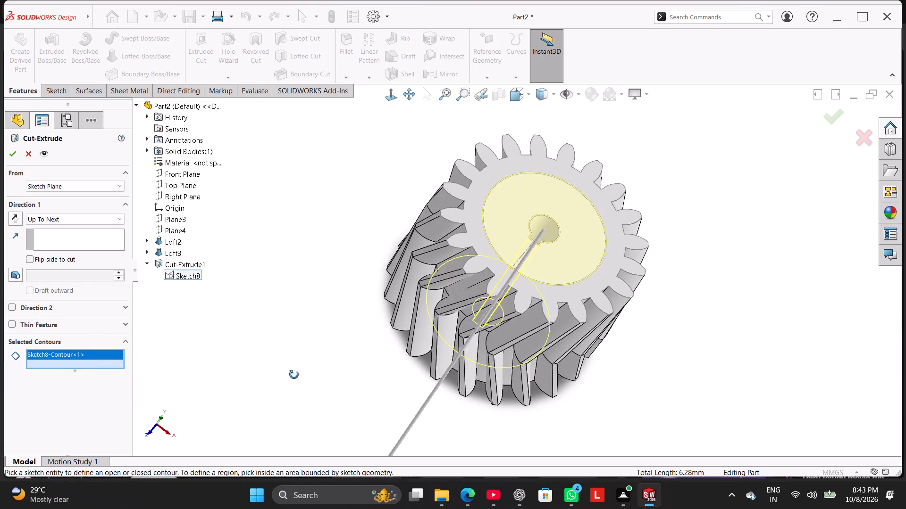
{"action": "middle_click_drag", "start_coordinate": [294, 375], "coordinate": [294, 377]}
{"action": "left_click", "coordinate": [89, 217]}
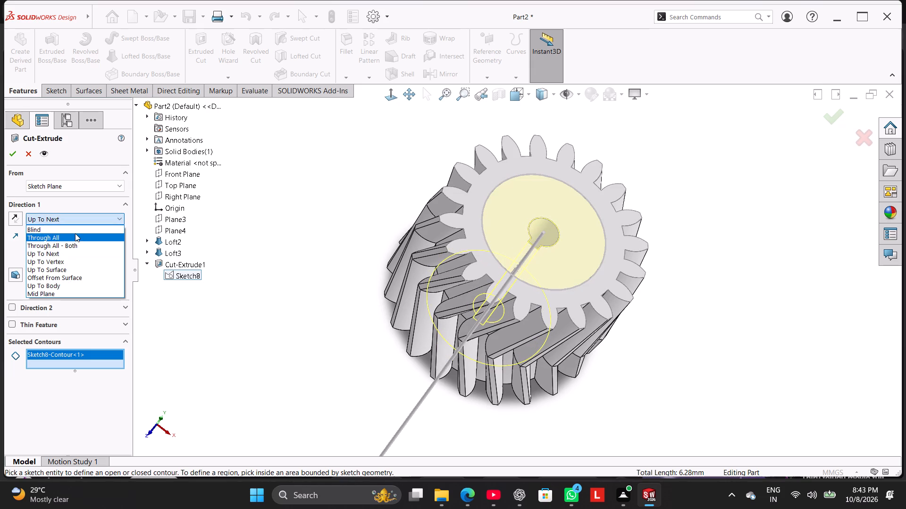
{"action": "left_click", "coordinate": [75, 231]}
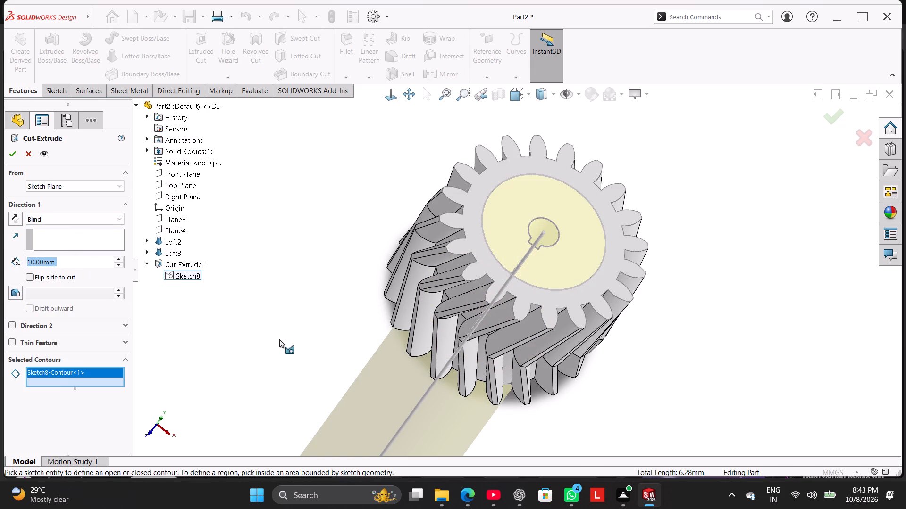
{"action": "scroll", "coordinate": [284, 334], "scroll_direction": "up", "scroll_amount": 5}
{"action": "left_click_drag", "start_coordinate": [432, 386], "coordinate": [469, 346]}
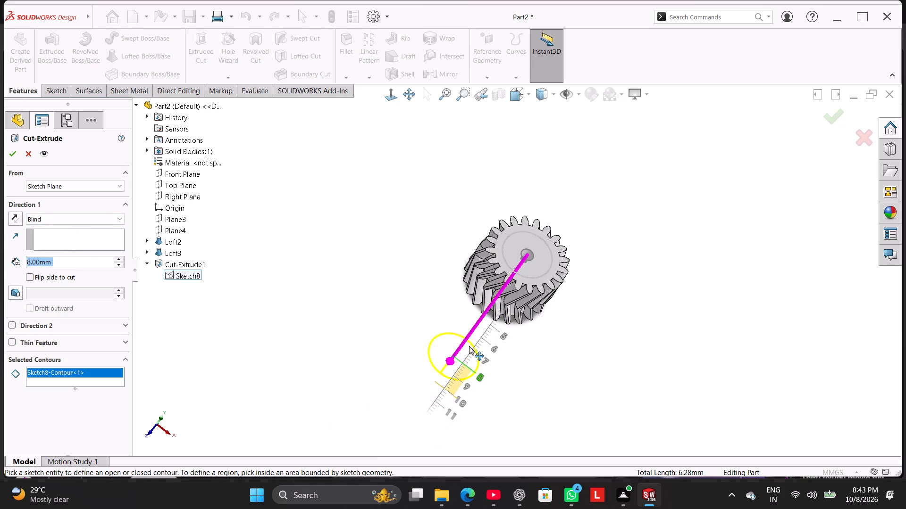
{"action": "left_click_drag", "start_coordinate": [469, 346], "coordinate": [536, 279]}
{"action": "left_click", "coordinate": [377, 342]}
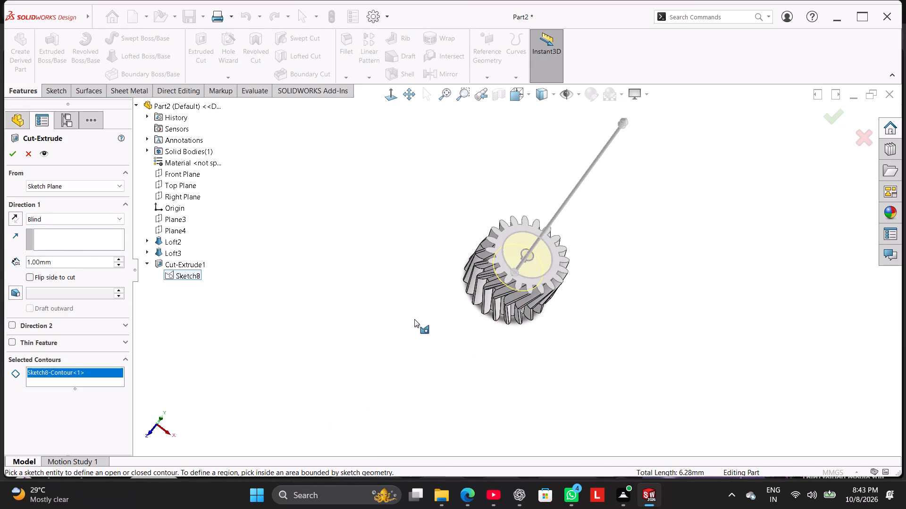
Set the blind depth of the R1.00 circle cut to 0.5 mm.
{"action": "middle_click_drag", "start_coordinate": [416, 310], "coordinate": [412, 221]}
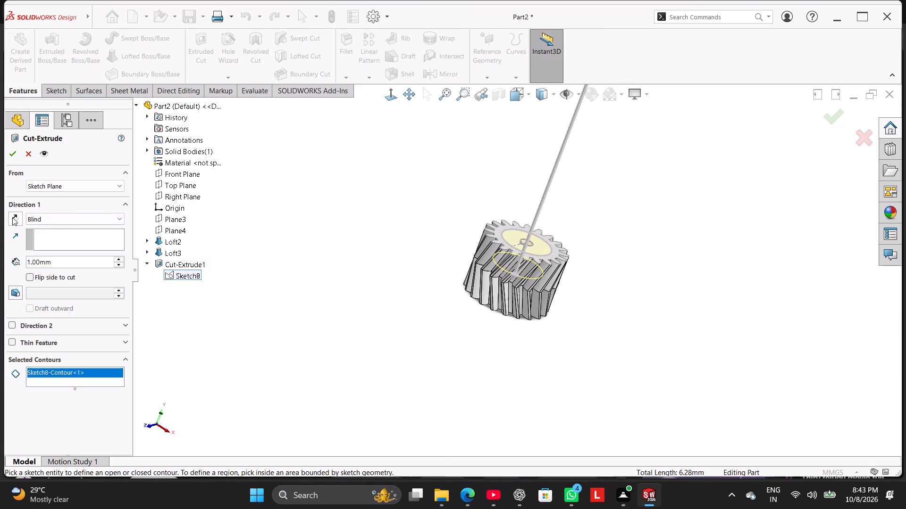
{"action": "left_click", "coordinate": [14, 218]}
{"action": "left_click", "coordinate": [14, 220]}
{"action": "triple_click", "coordinate": [52, 260]}
{"action": "double_click", "coordinate": [52, 261]}
{"action": "type", "text": "0.5"}
{"action": "key", "text": "Return"}
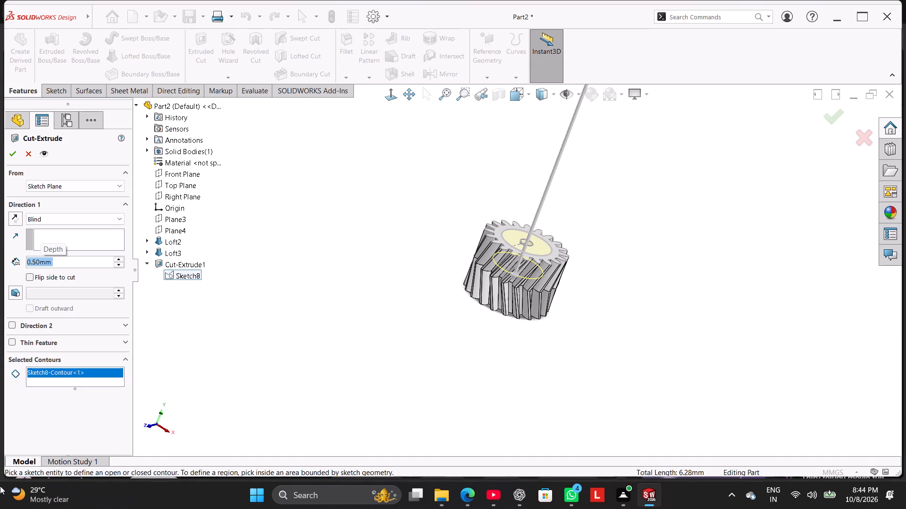
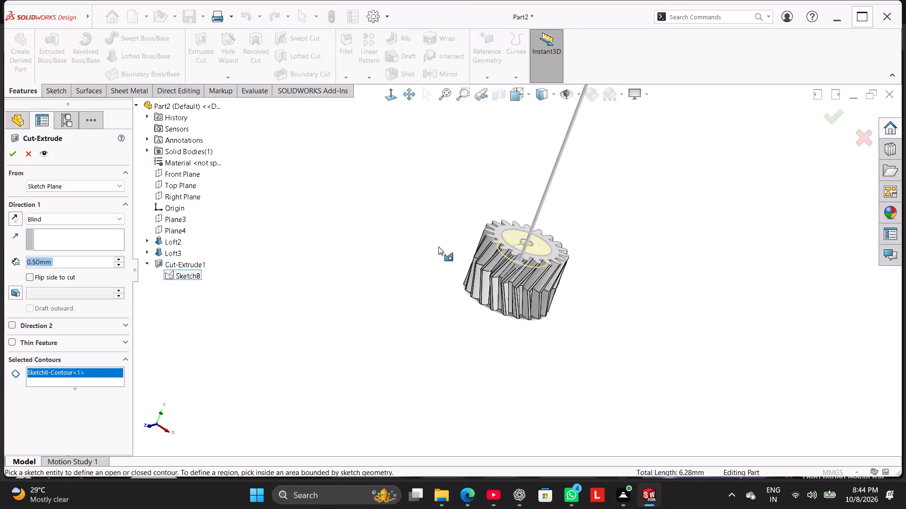
Cut the circular recess into the gear's top face to a blind depth of 0.35 mm.
{"action": "double_click", "coordinate": [107, 261]}
{"action": "type", "text": "1.4"}
{"action": "type", "text": "/2"}
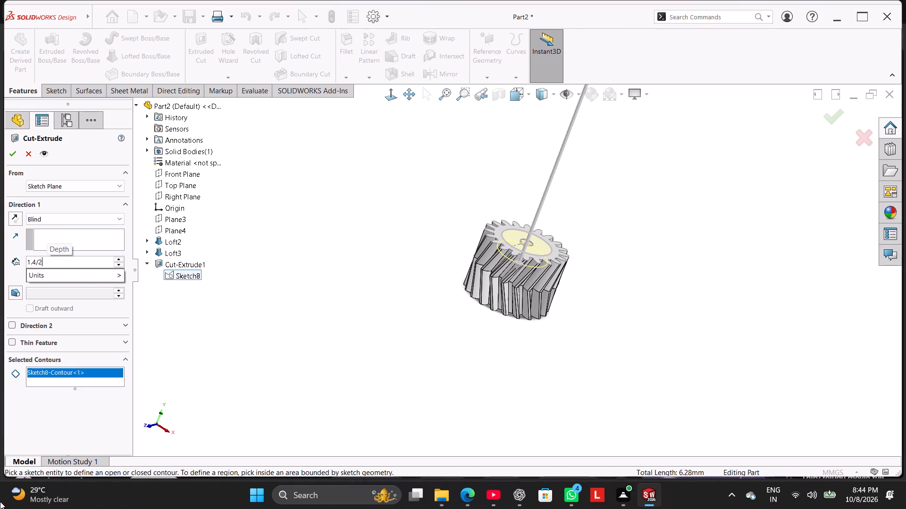
{"action": "key", "text": "Return"}
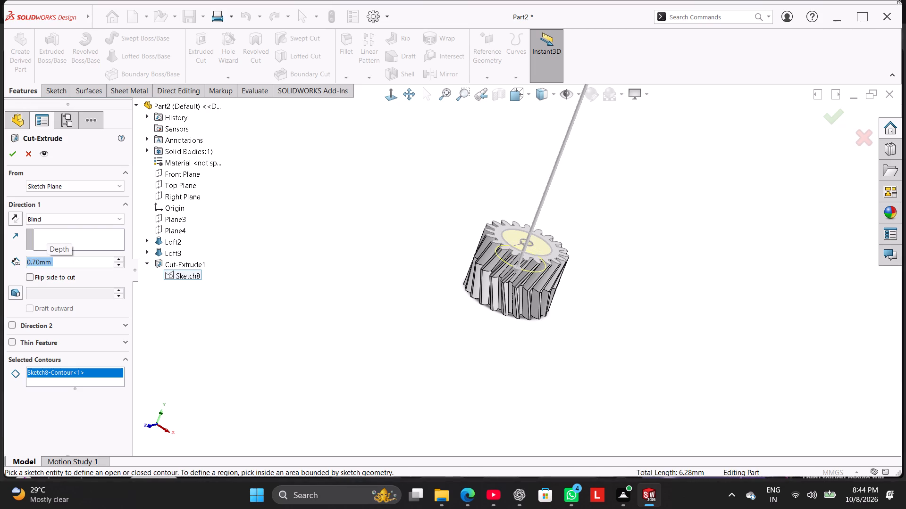
{"action": "left_click", "coordinate": [313, 259]}
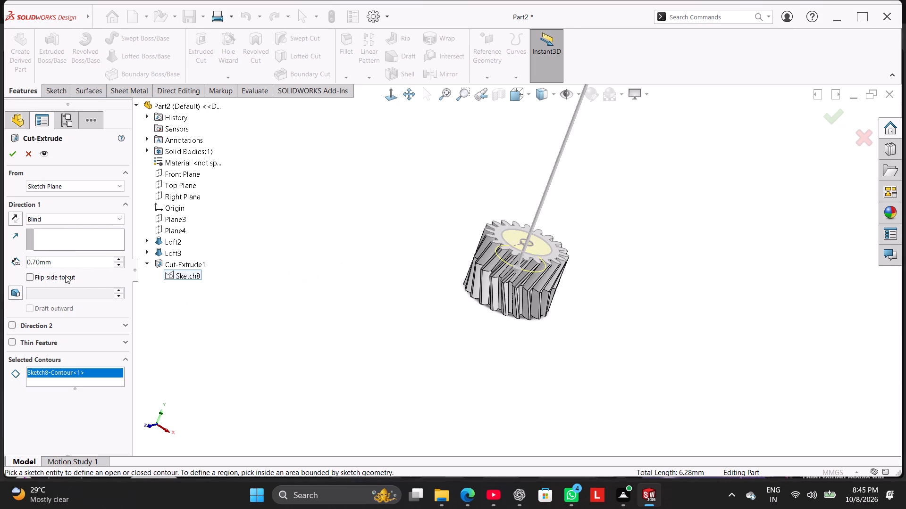
{"action": "double_click", "coordinate": [80, 265]}
{"action": "left_click", "coordinate": [81, 265]}
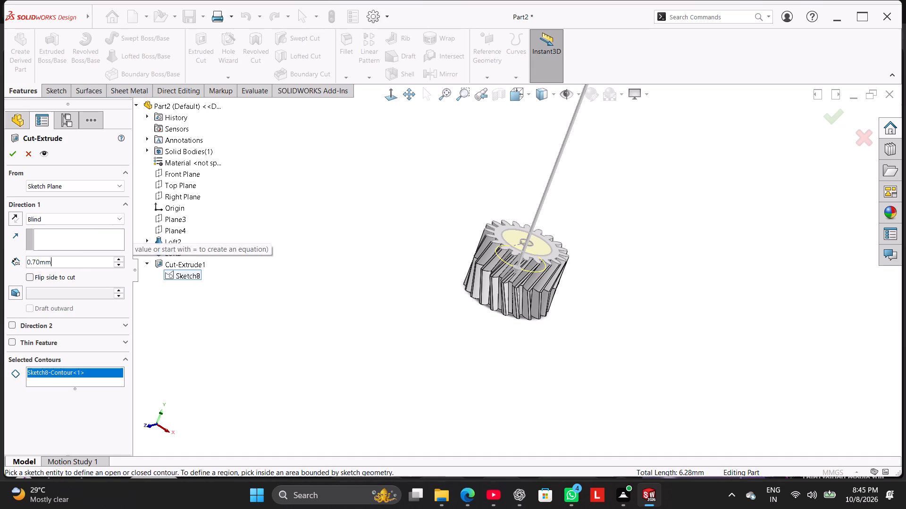
{"action": "key", "text": "BackSpace"}
{"action": "key", "text": "BackSpace"}
{"action": "type", "text": "/2"}
{"action": "key", "text": "Return"}
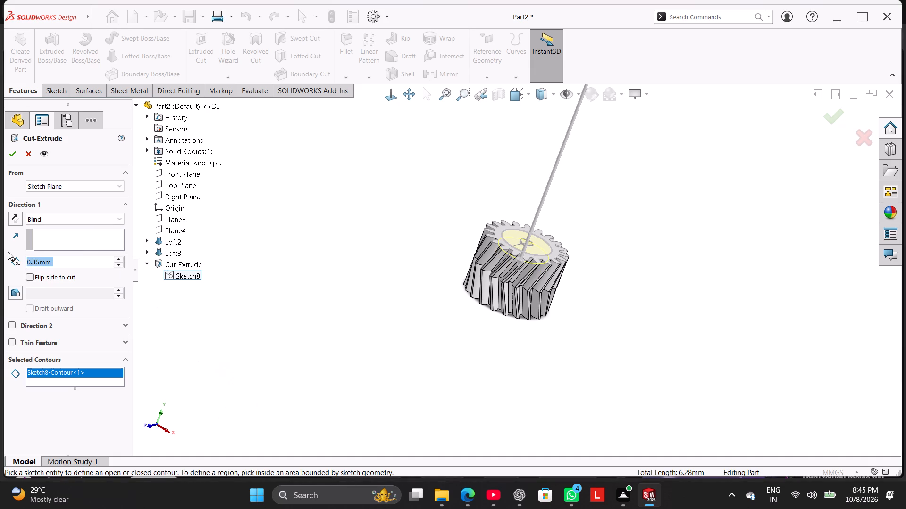
{"action": "left_click", "coordinate": [10, 158]}
{"action": "left_click", "coordinate": [305, 233]}
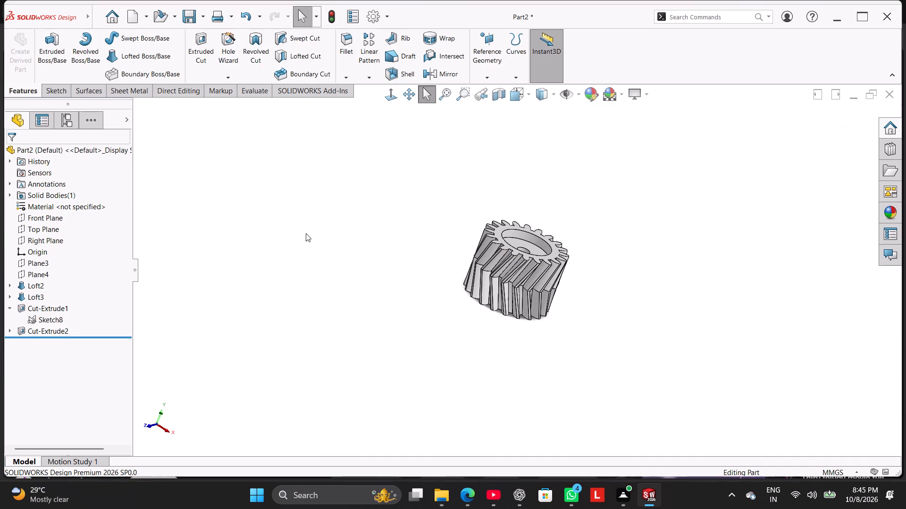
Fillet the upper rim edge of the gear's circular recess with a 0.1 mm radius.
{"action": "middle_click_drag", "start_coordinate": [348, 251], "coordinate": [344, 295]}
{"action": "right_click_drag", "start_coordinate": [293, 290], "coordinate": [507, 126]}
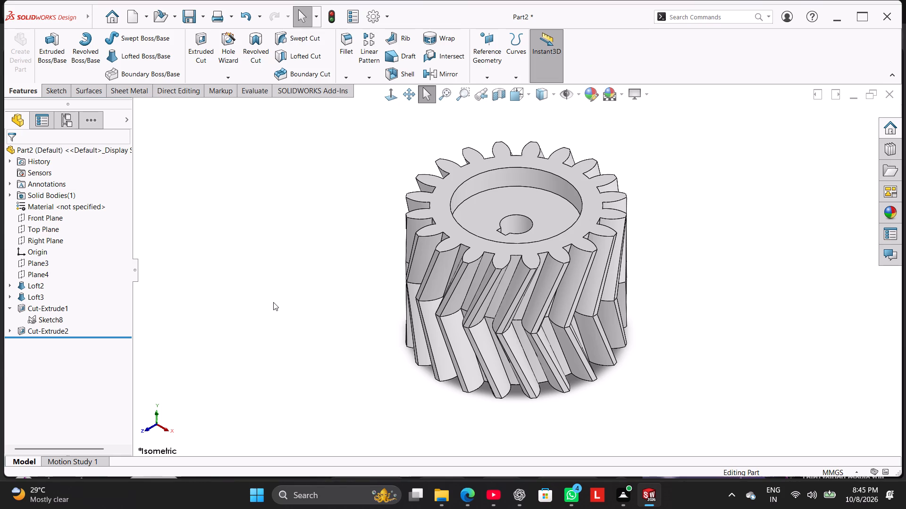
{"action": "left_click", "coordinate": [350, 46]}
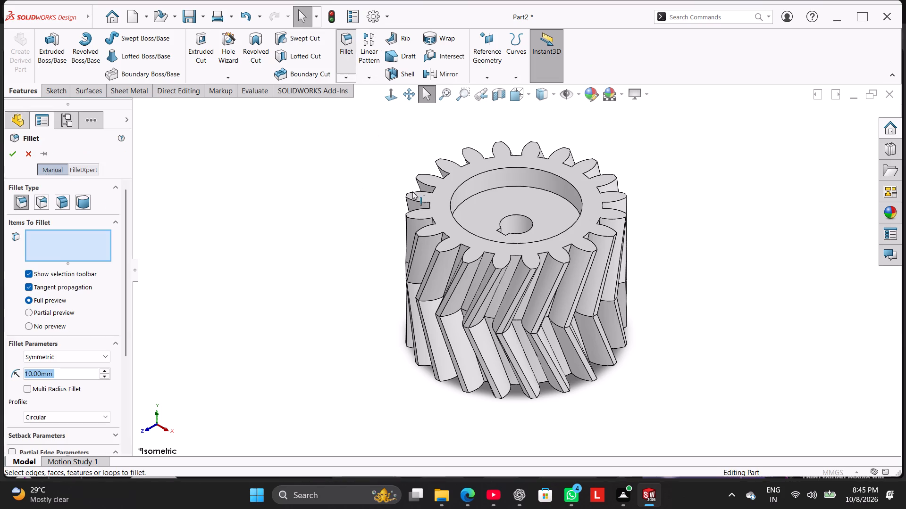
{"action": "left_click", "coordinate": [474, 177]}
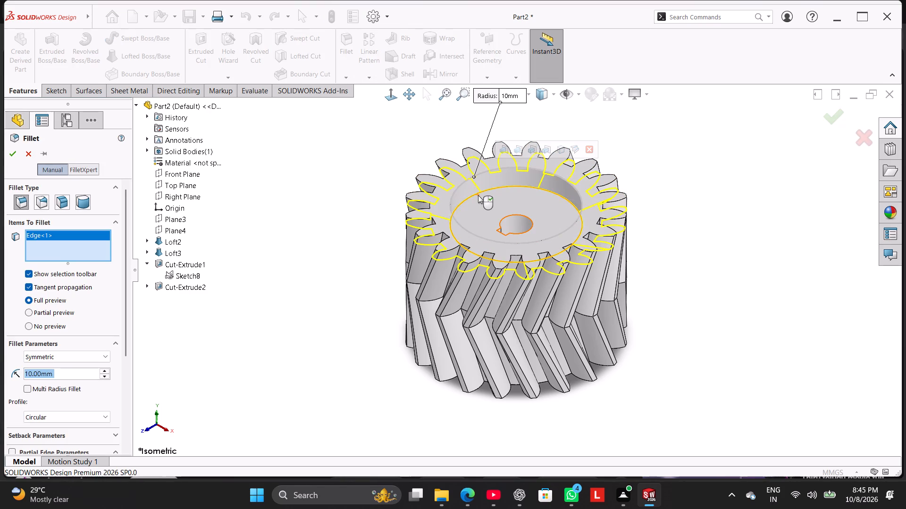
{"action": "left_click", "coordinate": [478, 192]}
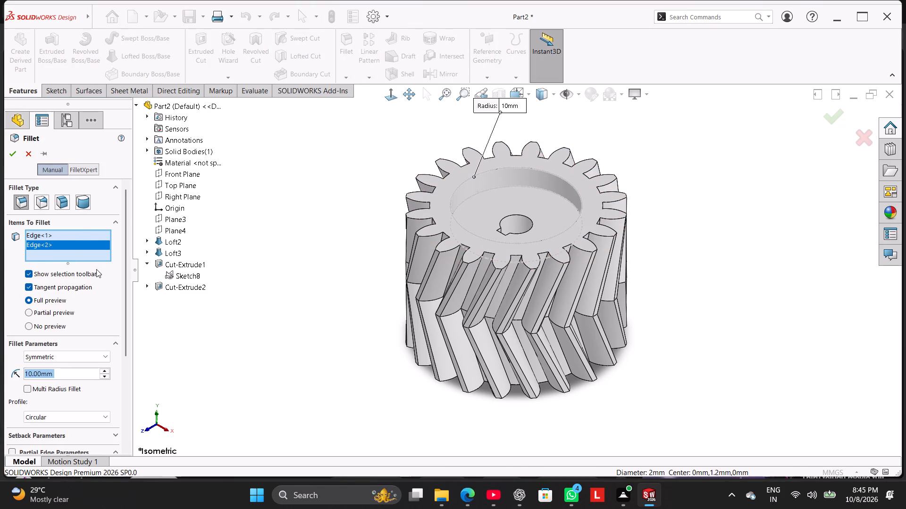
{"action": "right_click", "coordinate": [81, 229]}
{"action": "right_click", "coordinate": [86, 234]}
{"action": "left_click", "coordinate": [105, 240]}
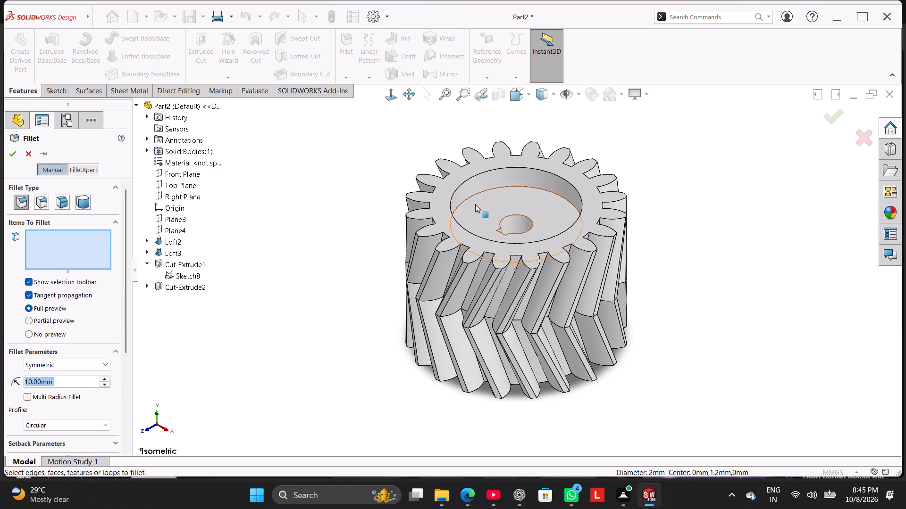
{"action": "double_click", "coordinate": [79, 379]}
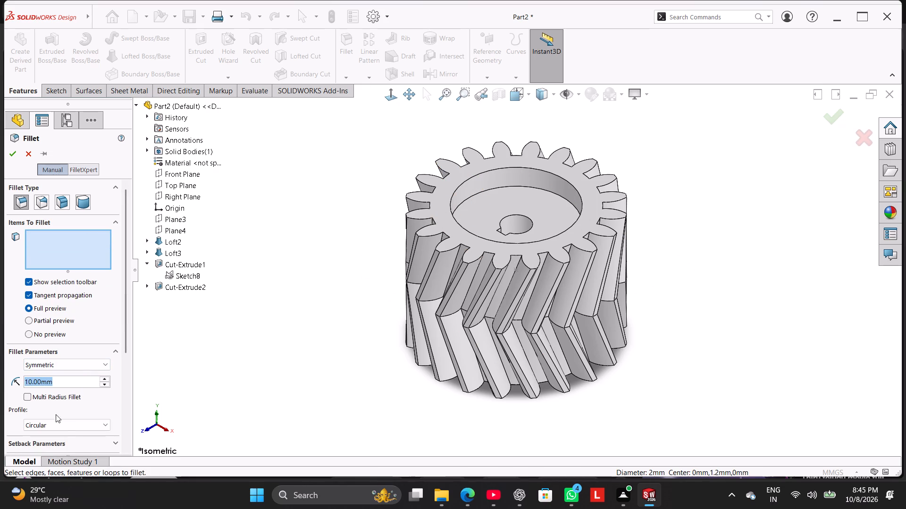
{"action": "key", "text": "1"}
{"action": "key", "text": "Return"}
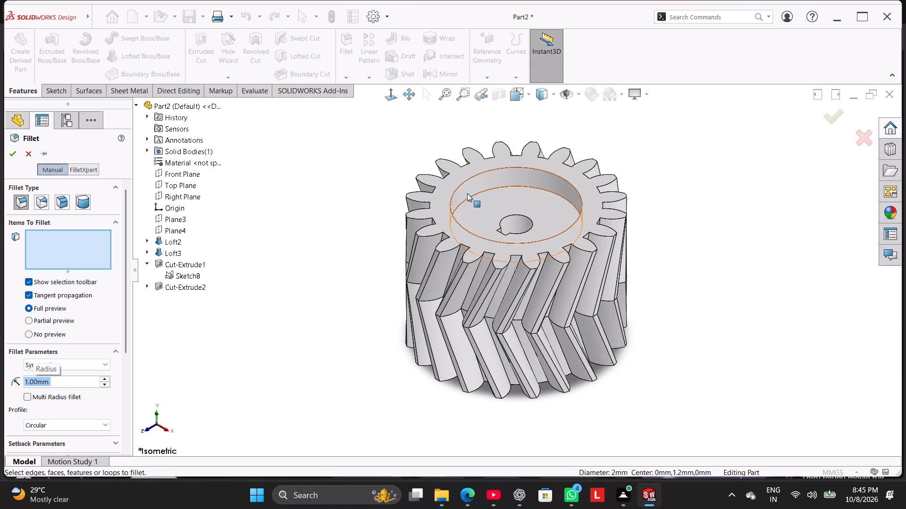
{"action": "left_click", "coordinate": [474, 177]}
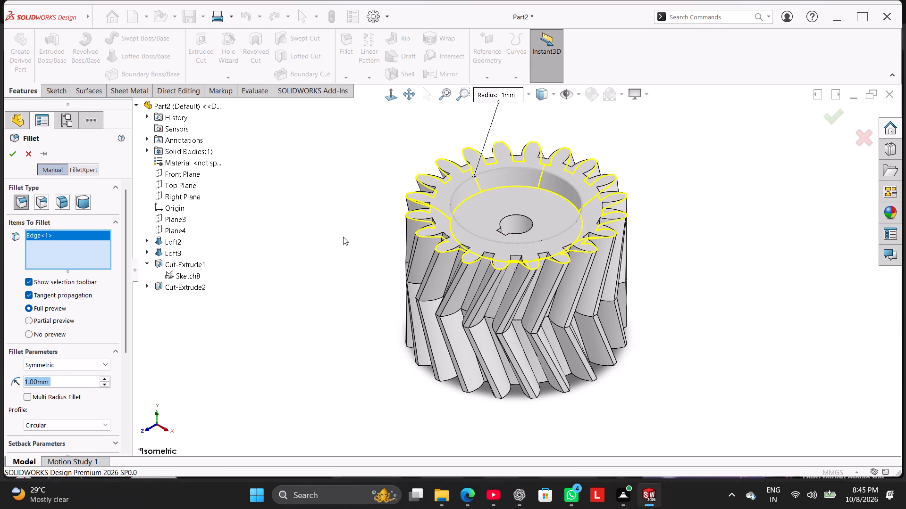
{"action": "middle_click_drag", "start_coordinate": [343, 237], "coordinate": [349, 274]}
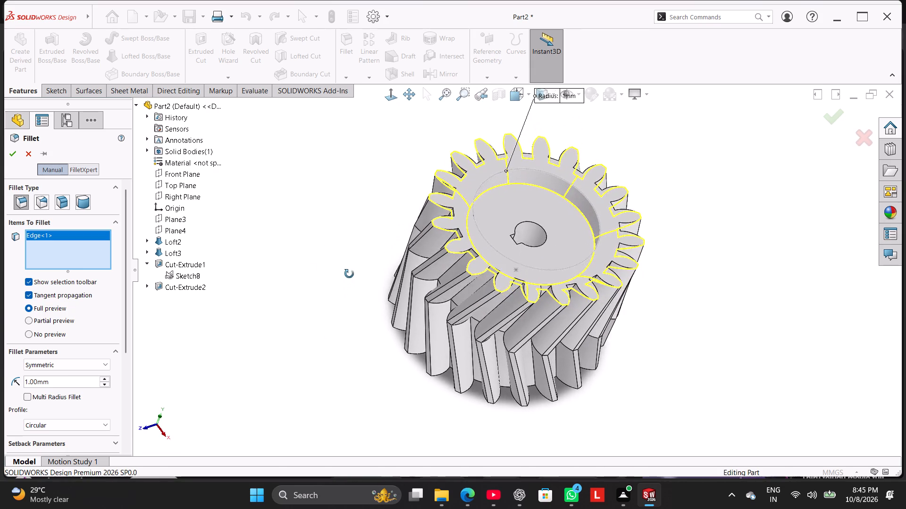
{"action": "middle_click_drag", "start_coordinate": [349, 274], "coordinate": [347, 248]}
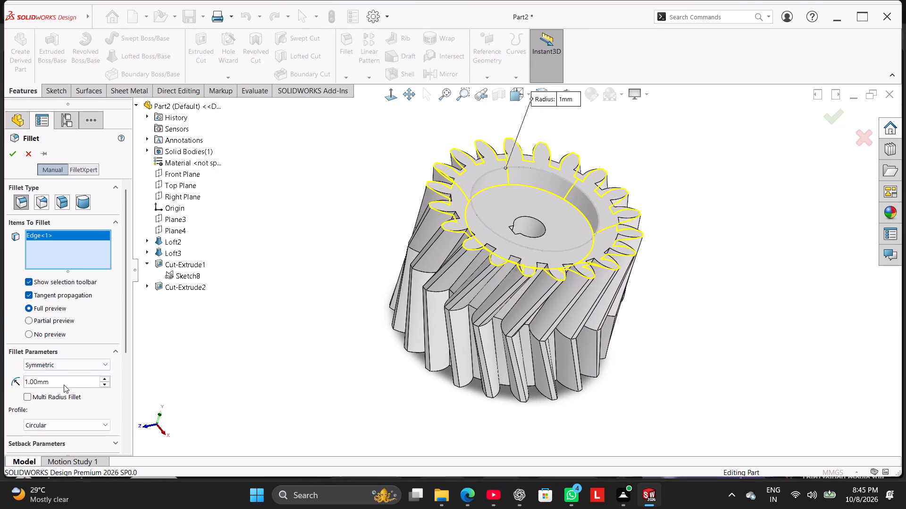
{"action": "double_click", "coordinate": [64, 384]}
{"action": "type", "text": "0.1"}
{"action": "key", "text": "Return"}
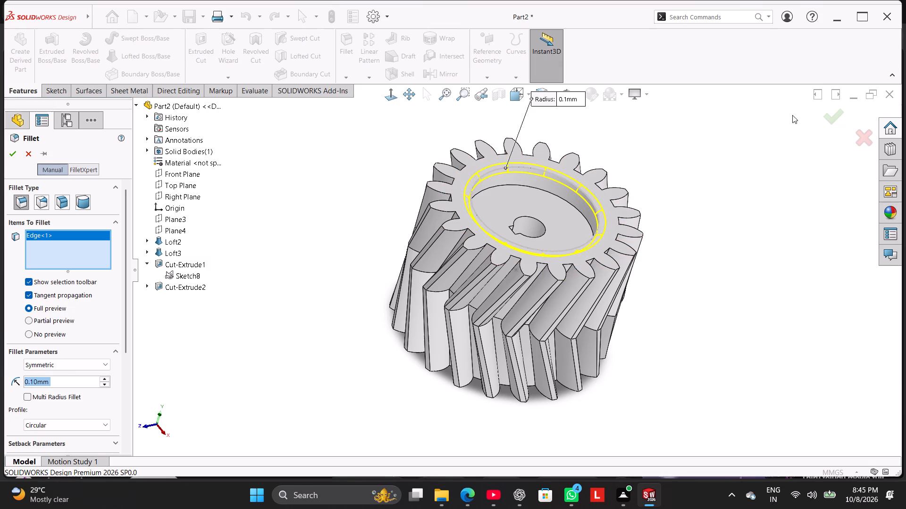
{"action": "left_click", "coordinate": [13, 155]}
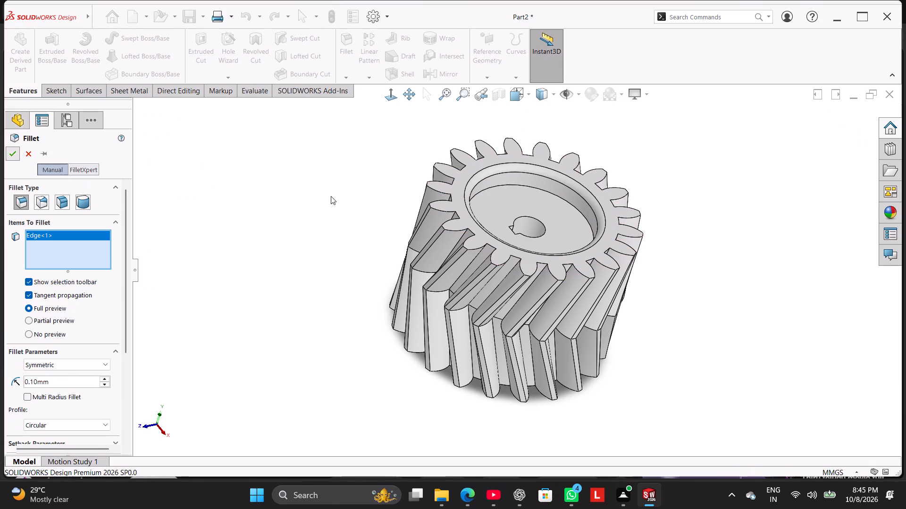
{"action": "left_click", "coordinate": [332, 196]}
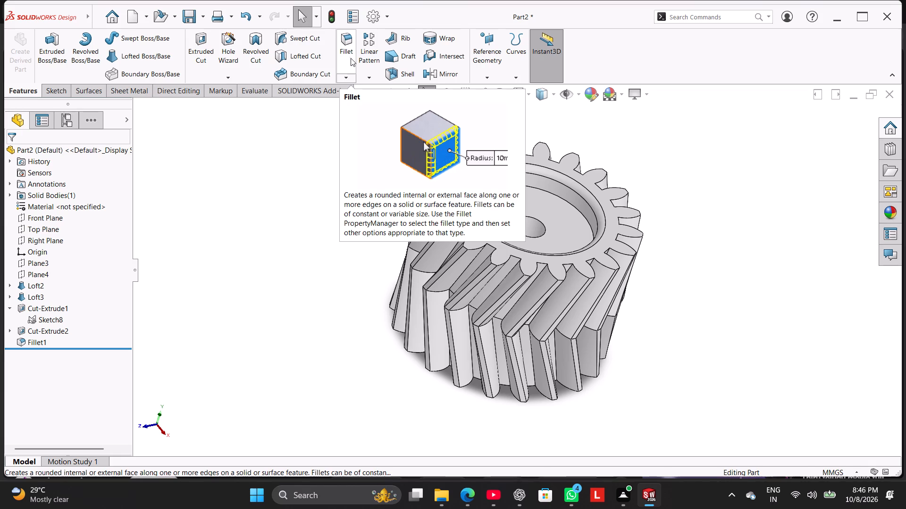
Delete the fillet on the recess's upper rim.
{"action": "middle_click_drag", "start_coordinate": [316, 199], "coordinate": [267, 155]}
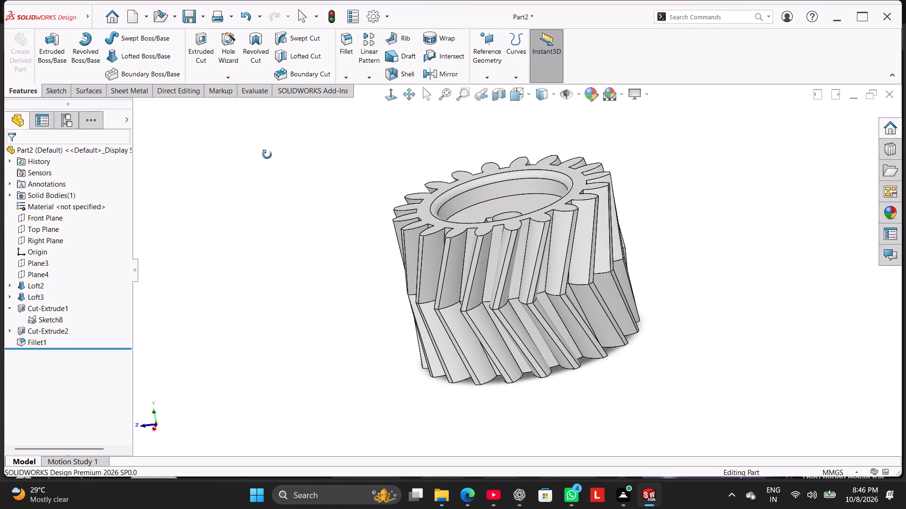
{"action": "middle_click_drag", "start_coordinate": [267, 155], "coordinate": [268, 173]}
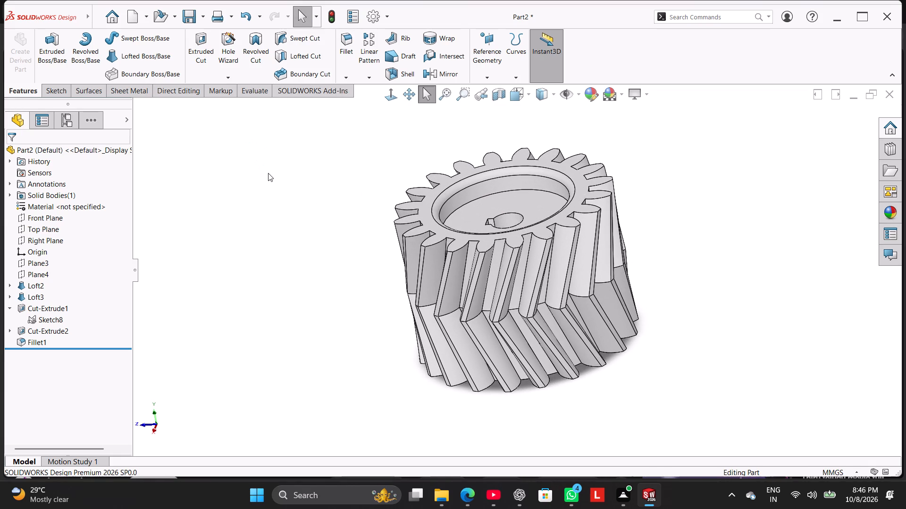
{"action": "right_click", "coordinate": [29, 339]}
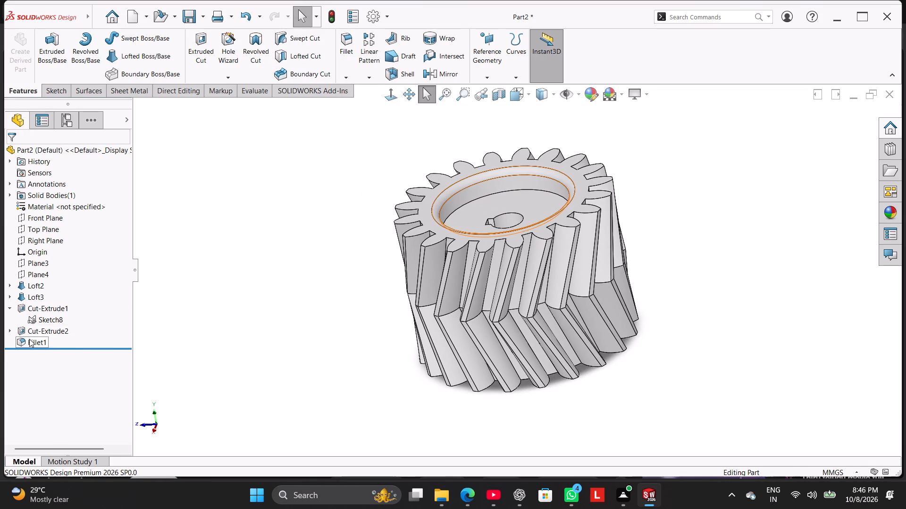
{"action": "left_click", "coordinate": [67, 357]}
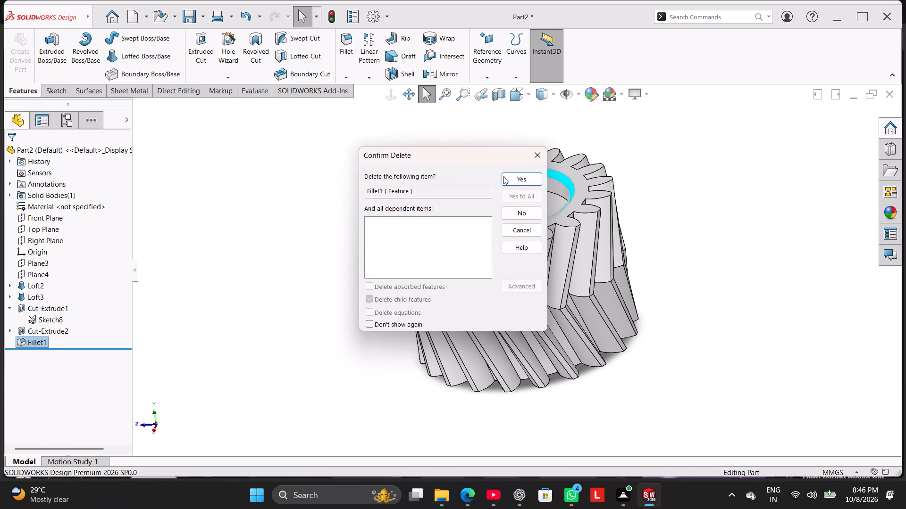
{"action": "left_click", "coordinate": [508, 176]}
Chamfer the upper rim edge of the circular recess with a 0.05 mm distance at 45 degrees.
{"action": "left_click", "coordinate": [347, 77]}
{"action": "left_click", "coordinate": [363, 104]}
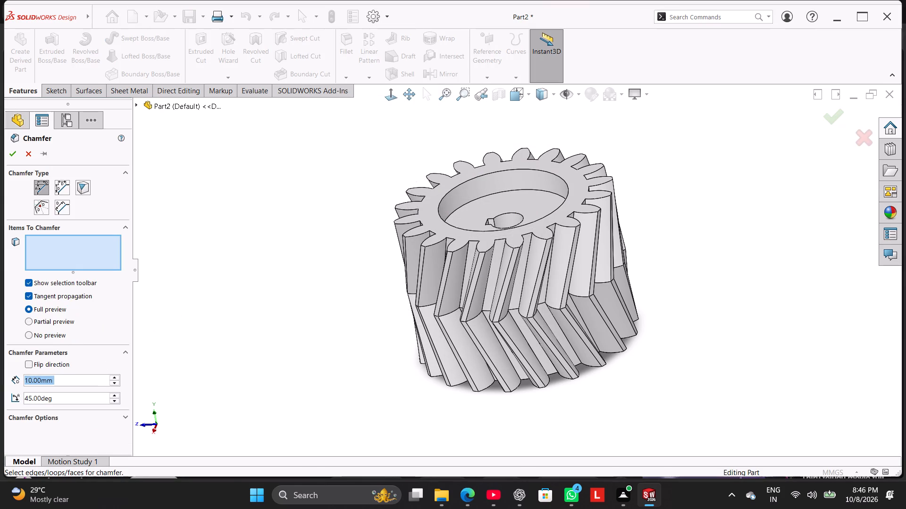
{"action": "type", "text": "0."}
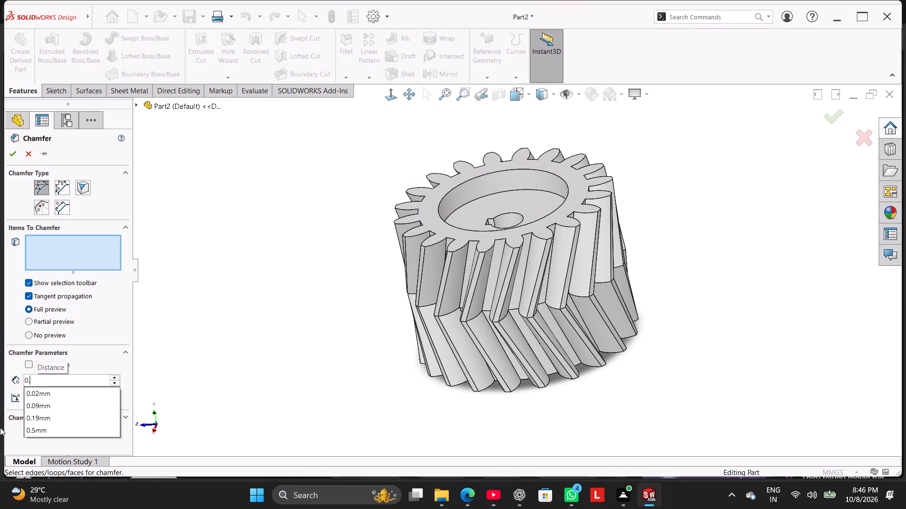
{"action": "key", "text": "5"}
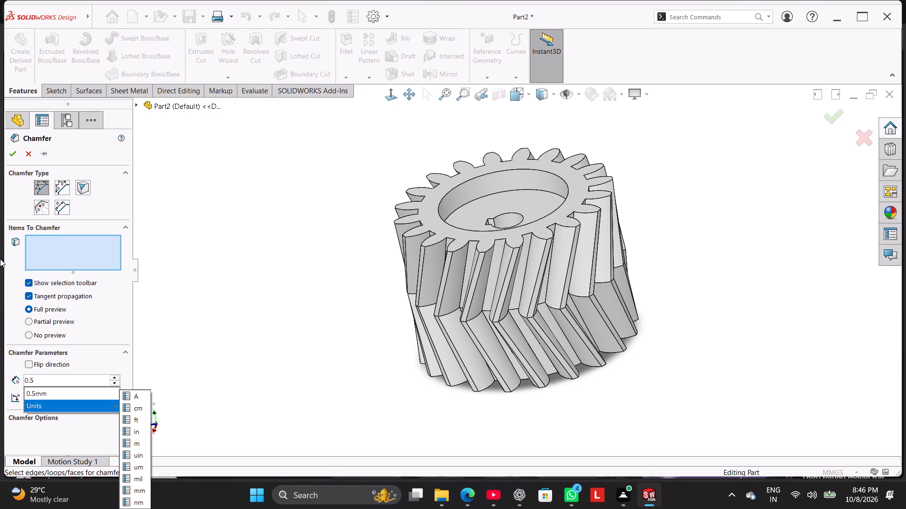
{"action": "key", "text": "BackSpace"}
{"action": "type", "text": "05"}
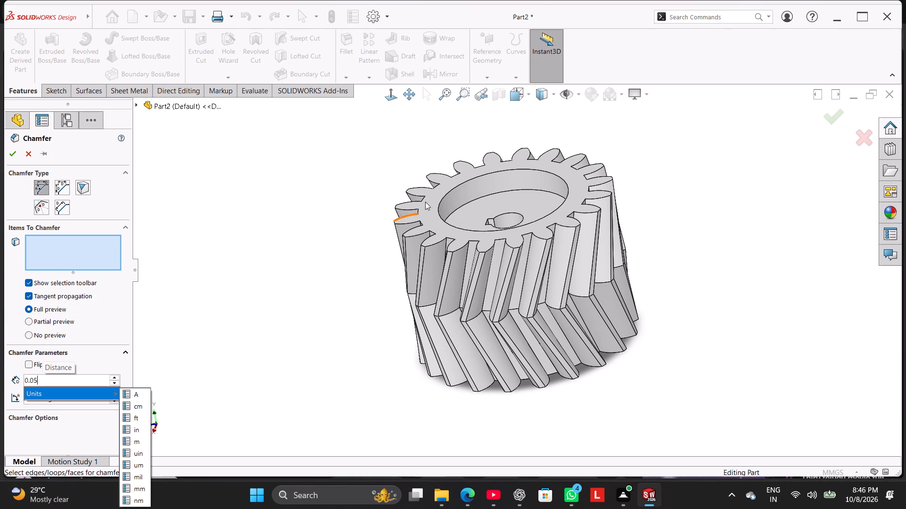
{"action": "left_click", "coordinate": [463, 184]}
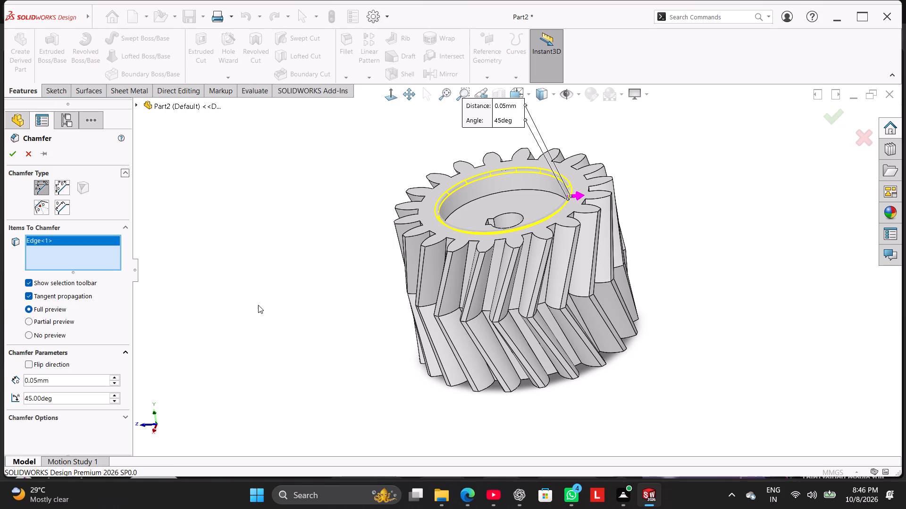
{"action": "left_click", "coordinate": [13, 153]}
{"action": "left_click", "coordinate": [190, 266]}
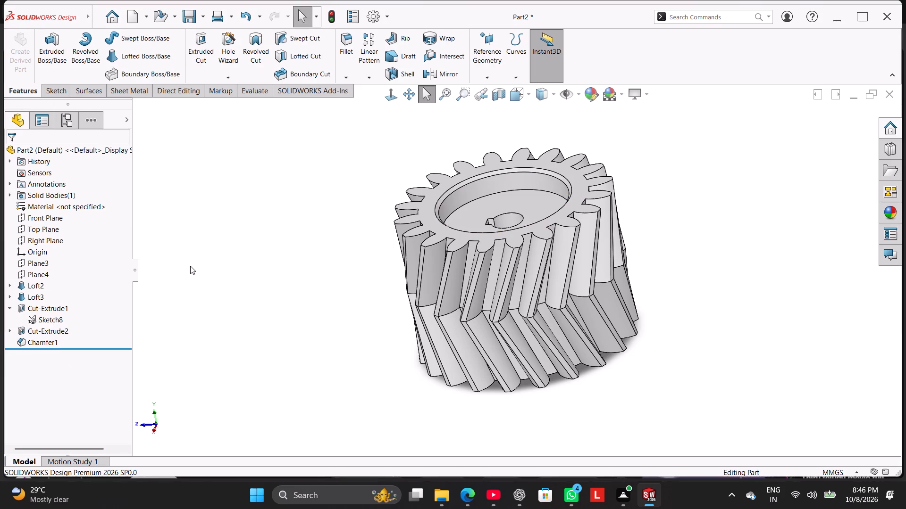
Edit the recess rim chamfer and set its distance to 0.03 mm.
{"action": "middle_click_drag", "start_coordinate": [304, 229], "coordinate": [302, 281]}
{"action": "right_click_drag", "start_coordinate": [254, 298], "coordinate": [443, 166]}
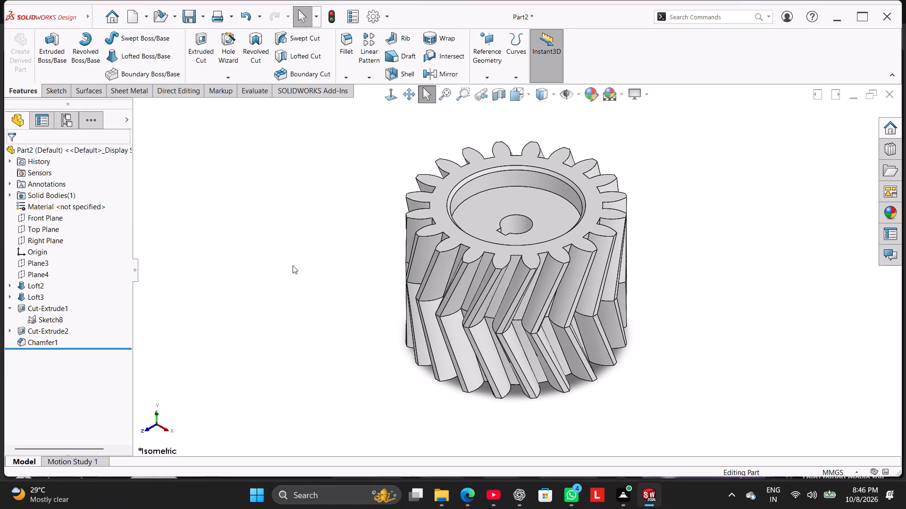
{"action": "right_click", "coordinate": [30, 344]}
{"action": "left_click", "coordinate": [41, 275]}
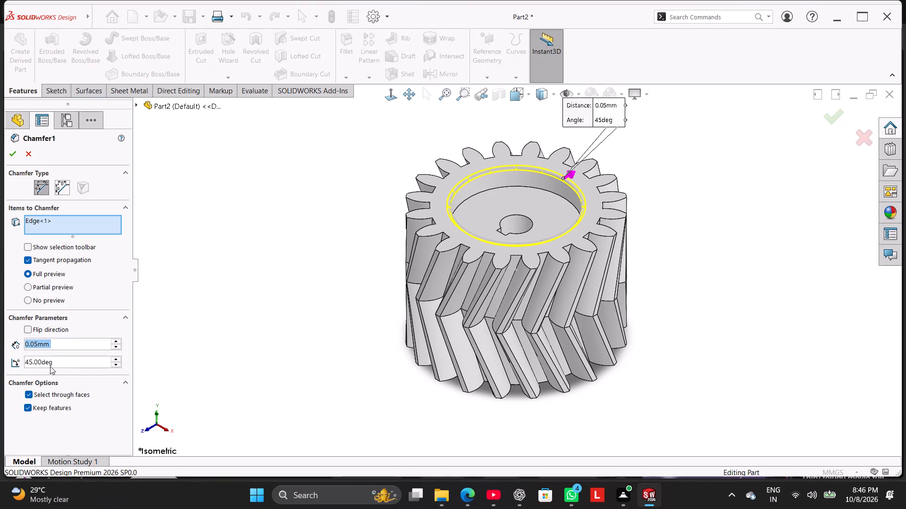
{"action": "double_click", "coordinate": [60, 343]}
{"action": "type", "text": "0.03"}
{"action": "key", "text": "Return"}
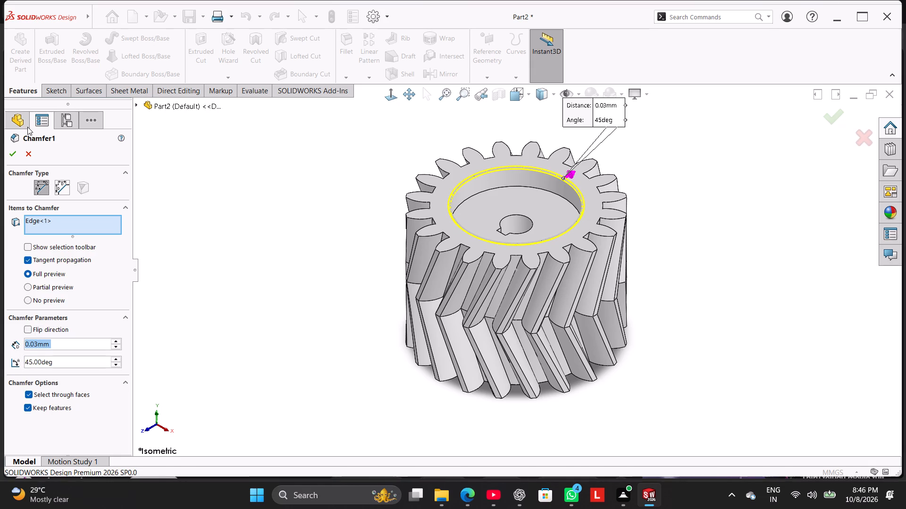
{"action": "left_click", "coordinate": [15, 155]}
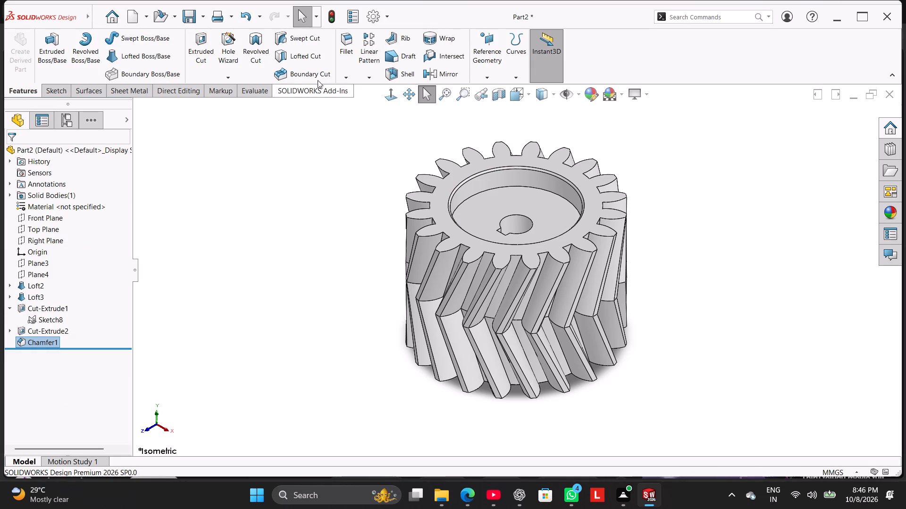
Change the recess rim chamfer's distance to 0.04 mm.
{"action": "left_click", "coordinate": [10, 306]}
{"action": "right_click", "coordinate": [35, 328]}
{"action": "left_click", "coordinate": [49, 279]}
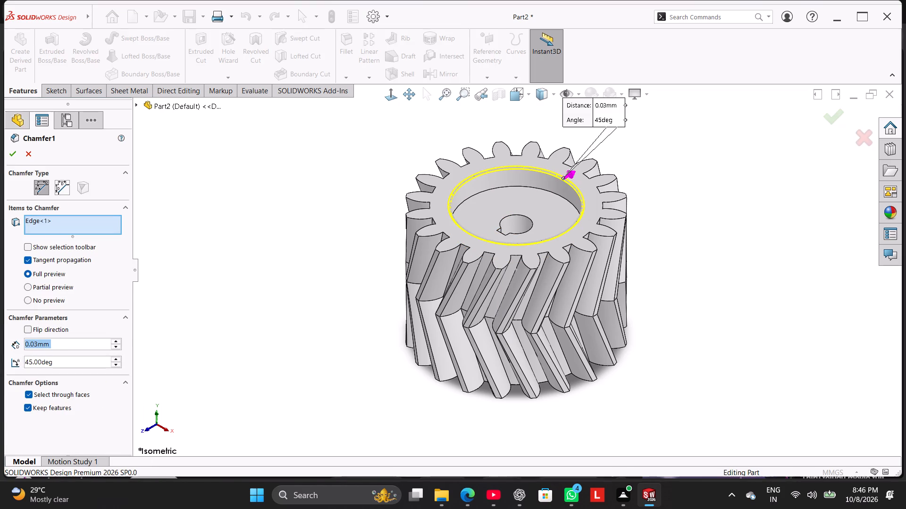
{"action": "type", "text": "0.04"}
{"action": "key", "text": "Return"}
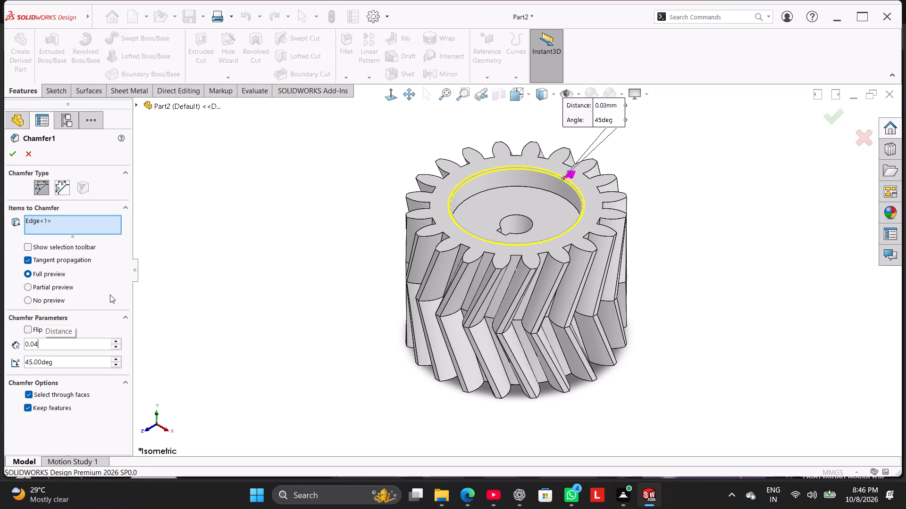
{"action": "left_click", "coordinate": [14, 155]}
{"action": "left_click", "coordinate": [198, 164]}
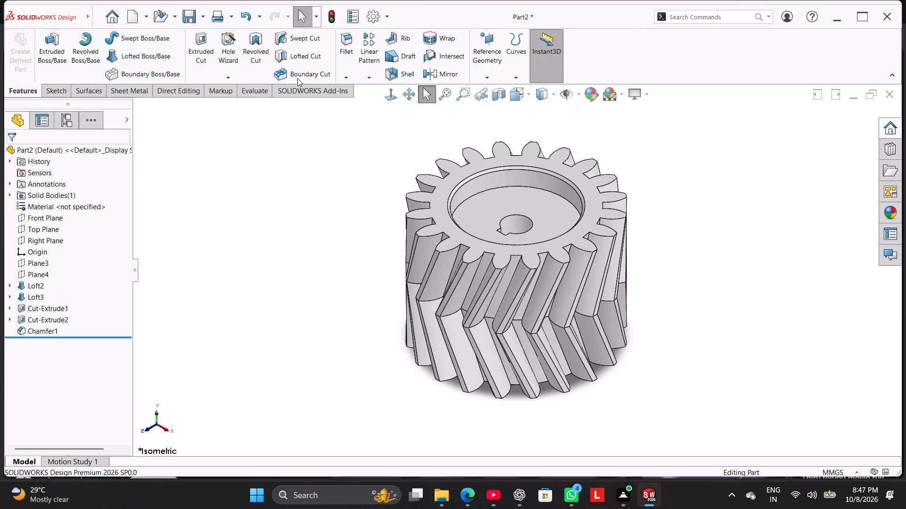
Edit the recess rim chamfer again and set its distance to 0.045 mm.
{"action": "right_click", "coordinate": [40, 328]}
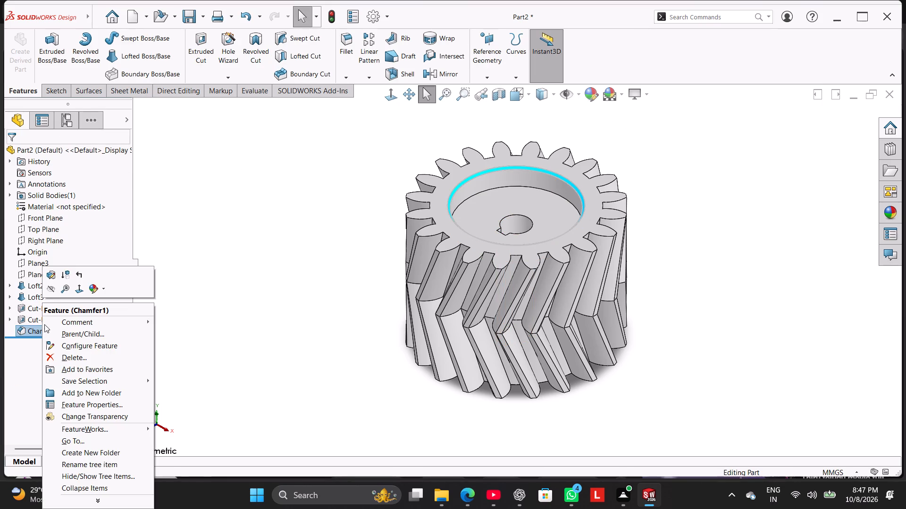
{"action": "left_click", "coordinate": [51, 273]}
{"action": "double_click", "coordinate": [53, 344]}
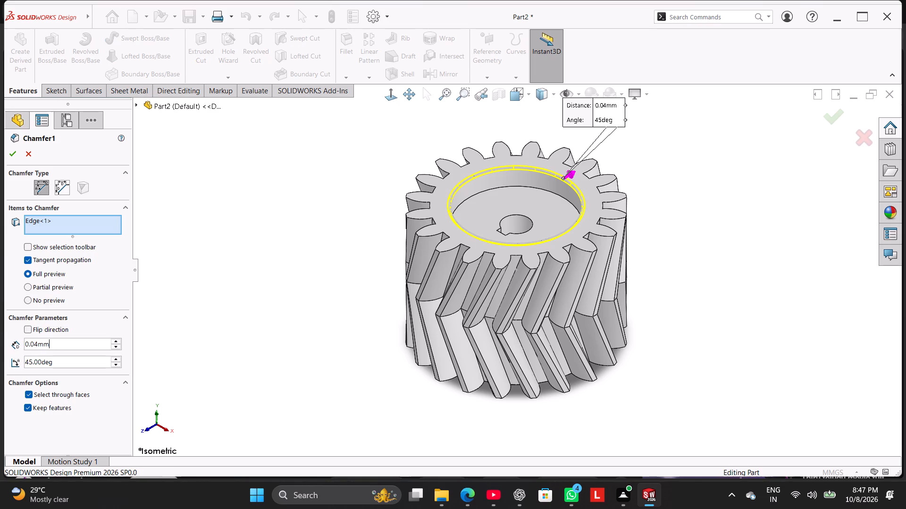
{"action": "type", "text": "0.0"}
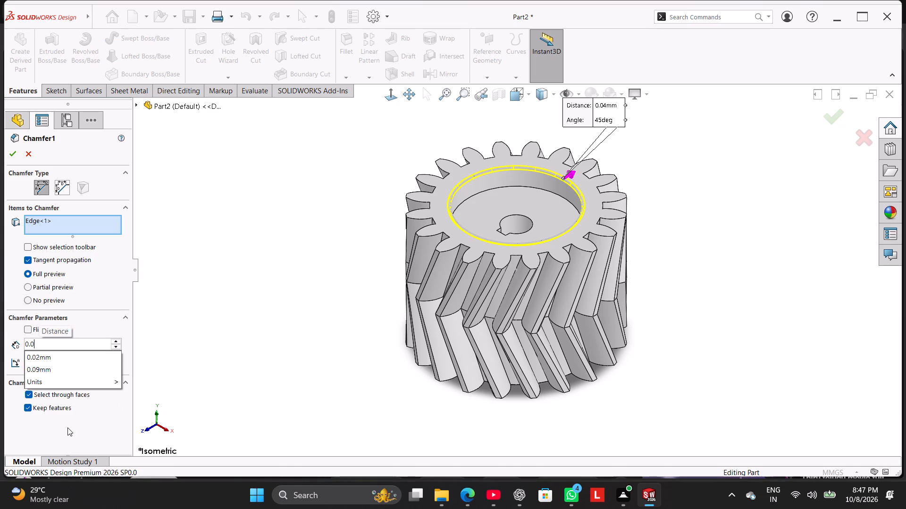
{"action": "type", "text": "45"}
{"action": "key", "text": "Return"}
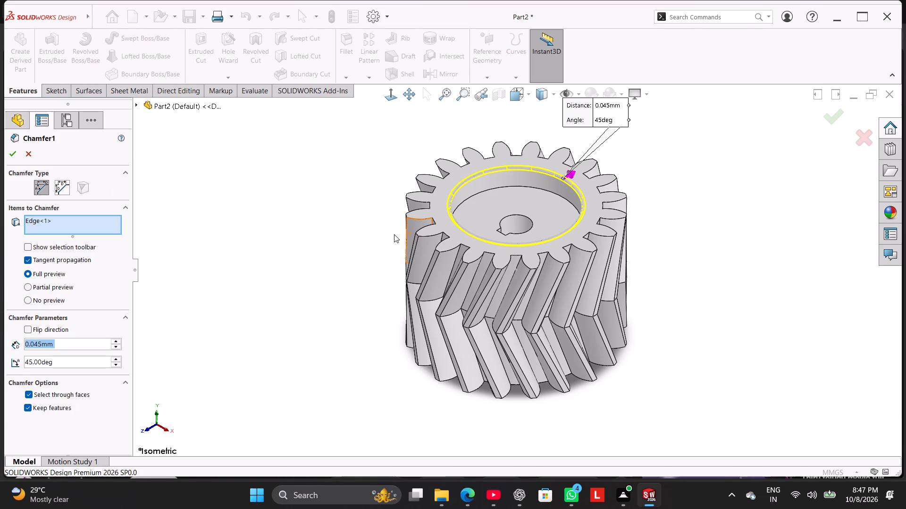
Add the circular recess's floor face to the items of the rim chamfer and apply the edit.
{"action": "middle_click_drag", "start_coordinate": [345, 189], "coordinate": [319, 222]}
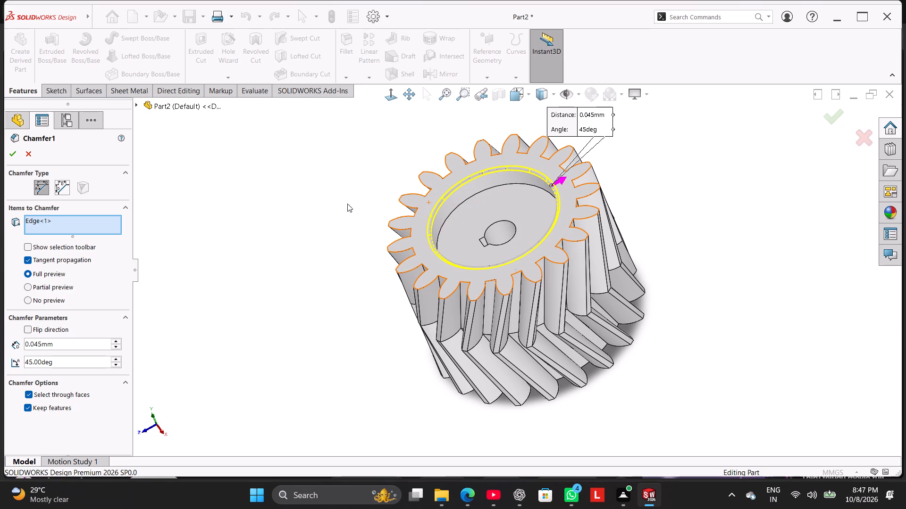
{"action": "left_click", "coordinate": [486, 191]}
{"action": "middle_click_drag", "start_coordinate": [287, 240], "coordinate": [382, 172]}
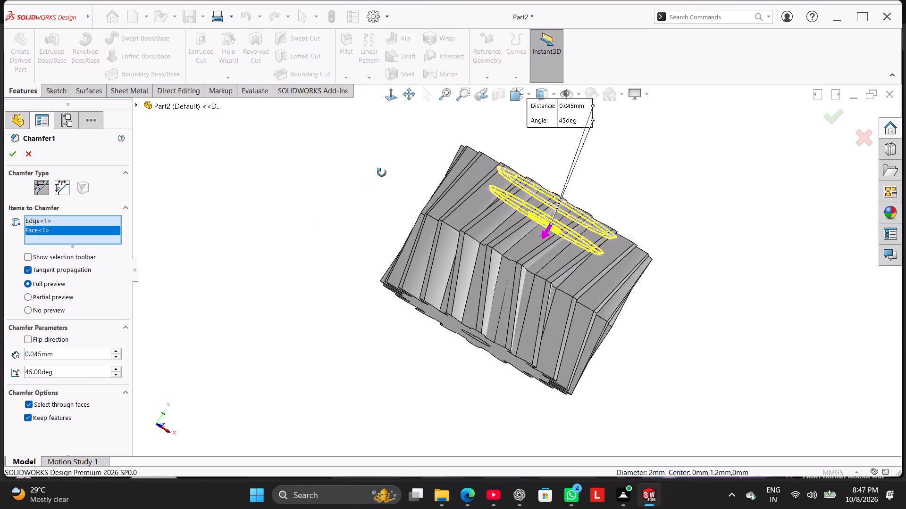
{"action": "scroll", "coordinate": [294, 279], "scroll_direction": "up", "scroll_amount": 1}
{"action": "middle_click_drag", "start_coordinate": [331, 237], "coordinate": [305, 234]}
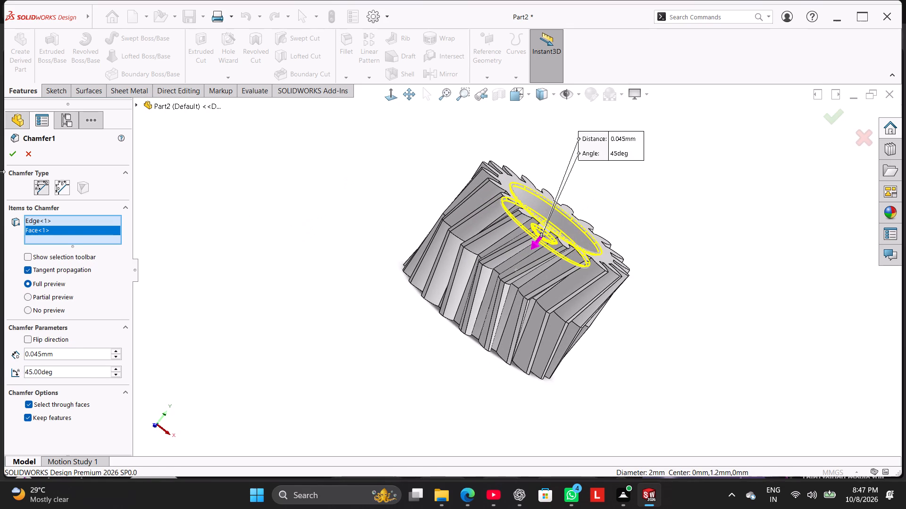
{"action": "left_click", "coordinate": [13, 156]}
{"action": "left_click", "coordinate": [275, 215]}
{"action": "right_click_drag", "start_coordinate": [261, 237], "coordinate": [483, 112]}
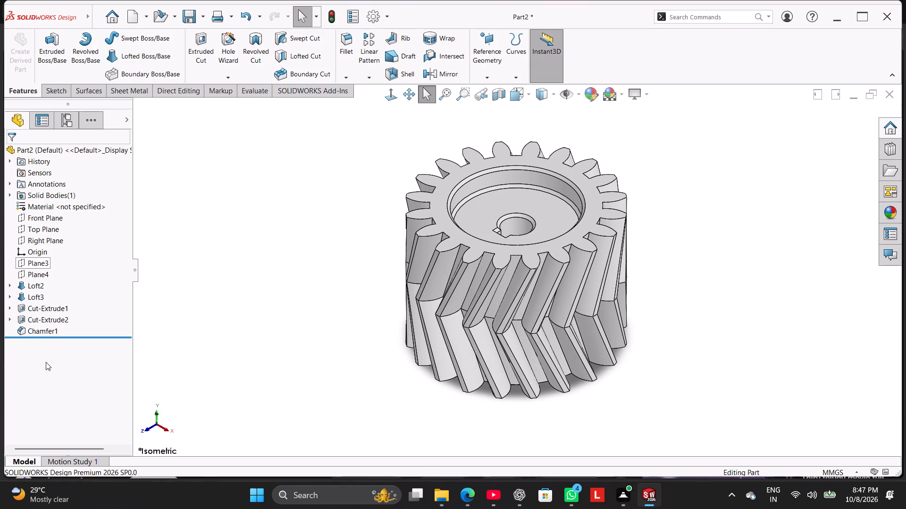
Replace the recess floor face in the chamfer's items with the circular edge around the recess floor.
{"action": "right_click", "coordinate": [45, 333]}
{"action": "left_click", "coordinate": [57, 278]}
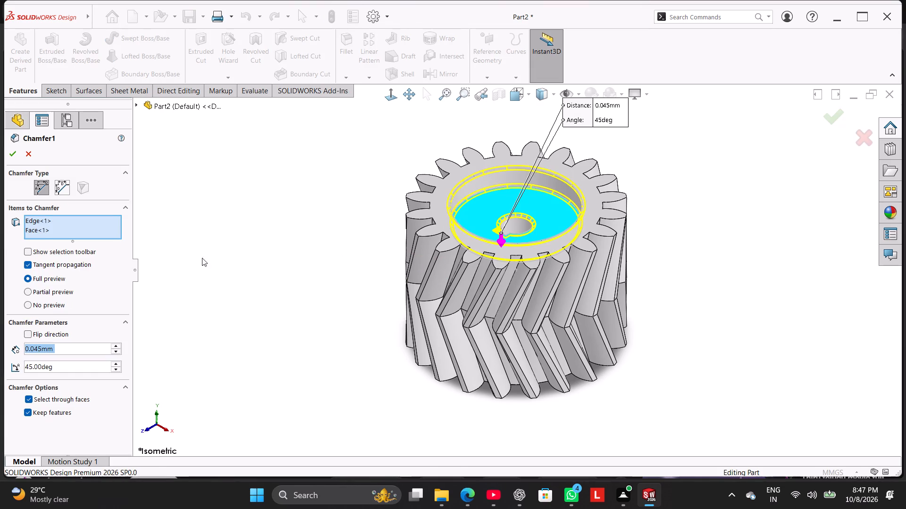
{"action": "right_click", "coordinate": [45, 230]}
{"action": "left_click", "coordinate": [71, 249]}
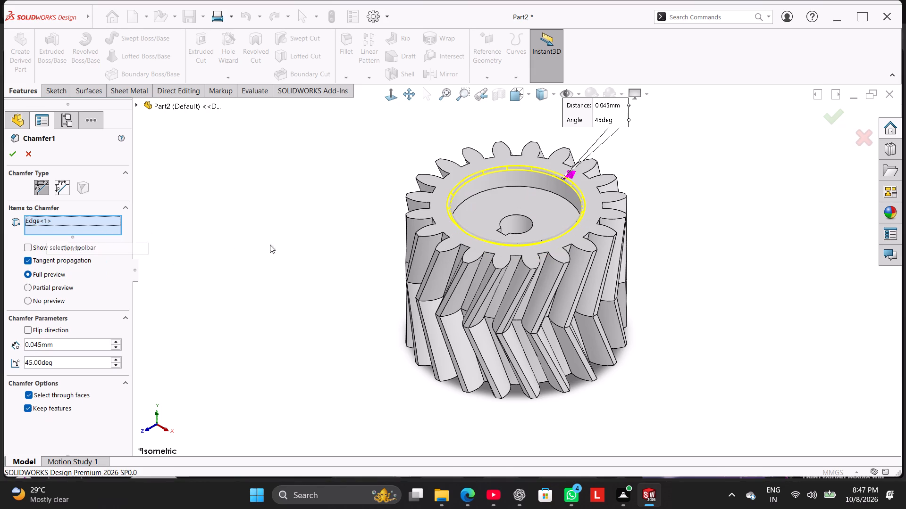
{"action": "left_click", "coordinate": [498, 187]}
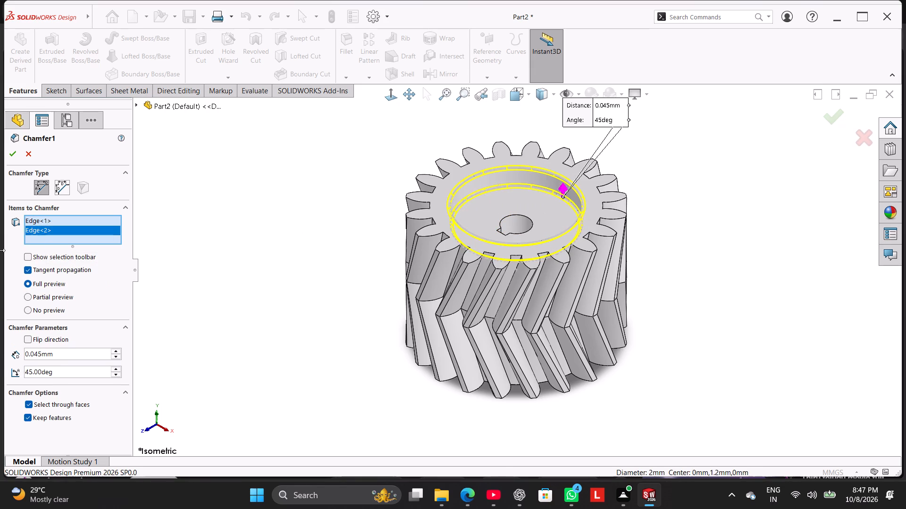
{"action": "left_click", "coordinate": [8, 156]}
{"action": "right_click_drag", "start_coordinate": [262, 271], "coordinate": [365, 193]}
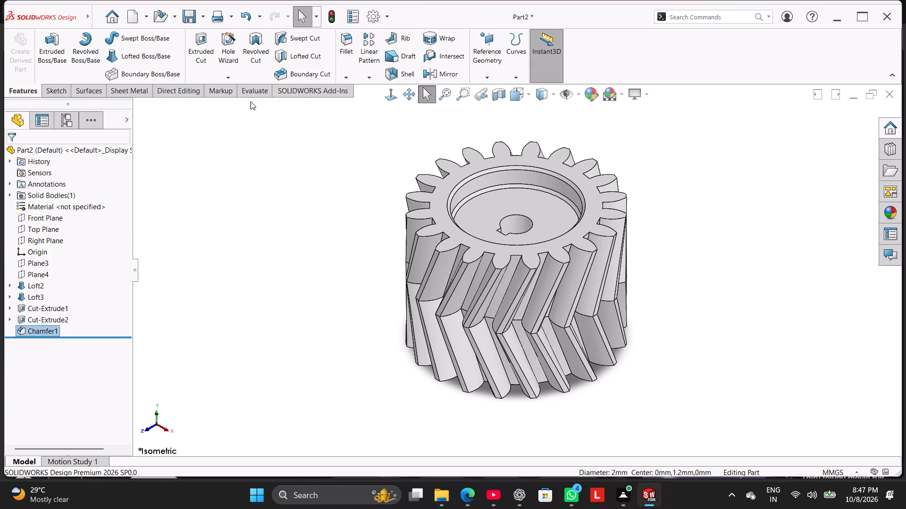
Mirror the circular recess cut and its chamfer about the Top Plane, with Geometry Pattern enabled and partial preview.
{"action": "left_click", "coordinate": [428, 74]}
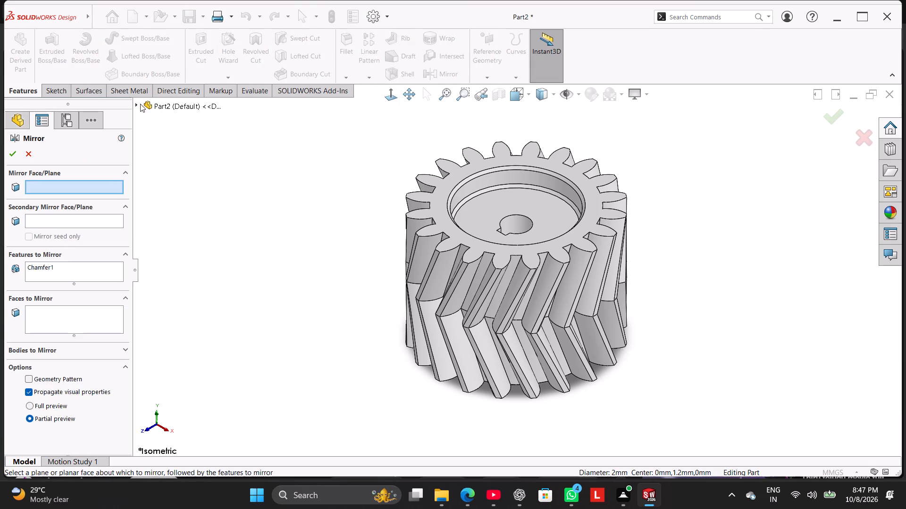
{"action": "left_click", "coordinate": [140, 104]}
{"action": "left_click", "coordinate": [173, 284], "text": "ctrl"}
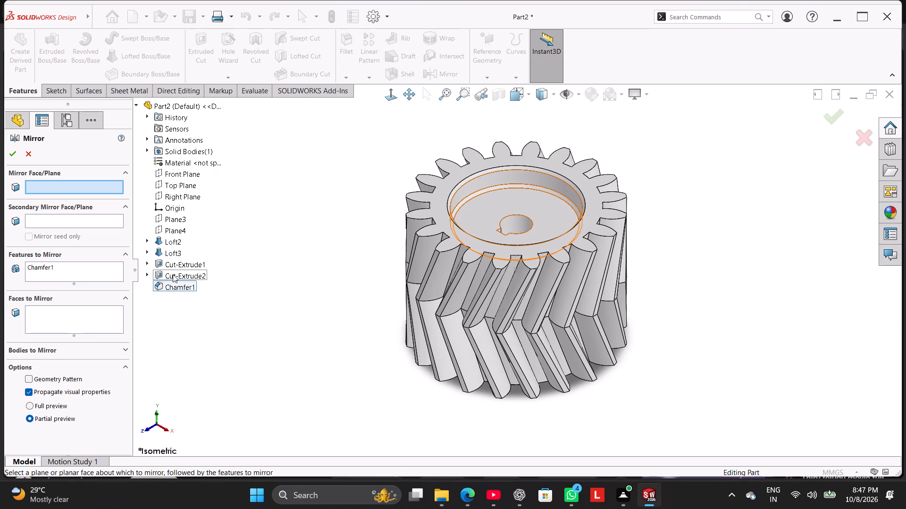
{"action": "left_click", "coordinate": [174, 274]}
{"action": "left_click", "coordinate": [56, 405]}
{"action": "left_click", "coordinate": [53, 417]}
{"action": "left_click", "coordinate": [66, 381]}
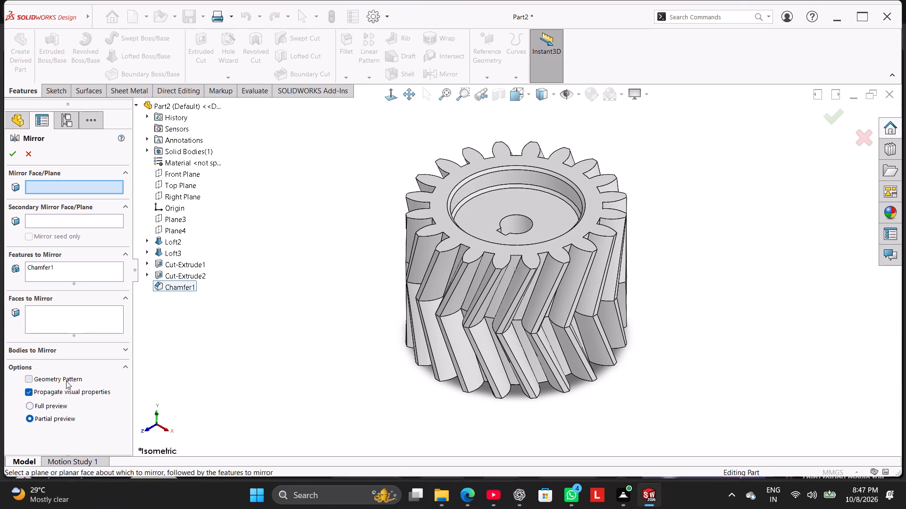
{"action": "left_click", "coordinate": [56, 406]}
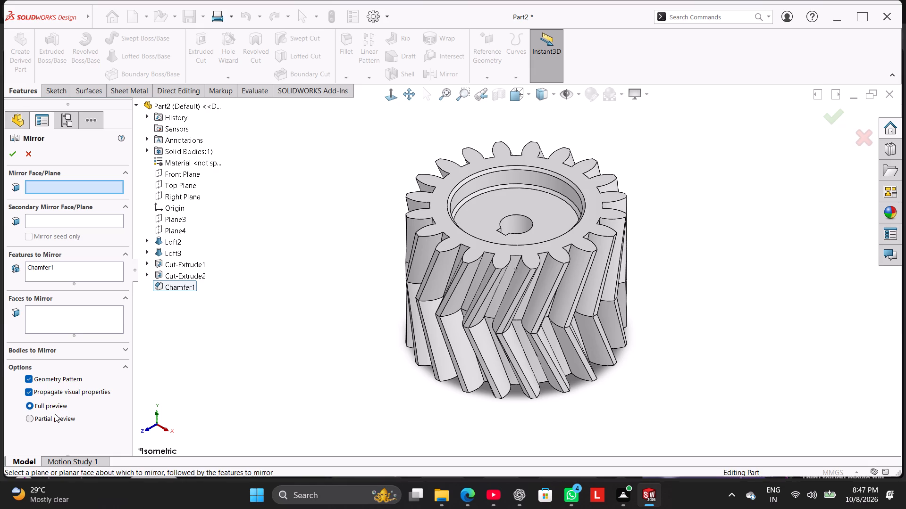
{"action": "left_click", "coordinate": [55, 415]}
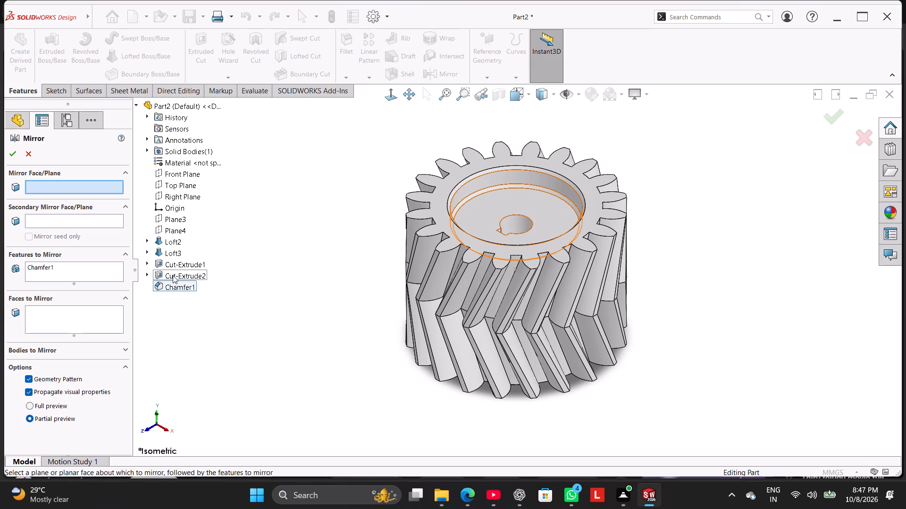
{"action": "left_click", "coordinate": [173, 275]}
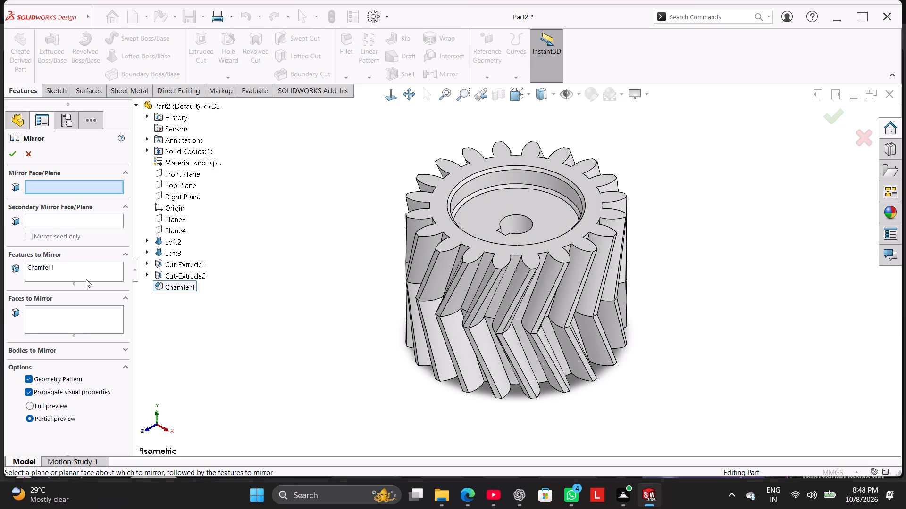
{"action": "right_click", "coordinate": [74, 270]}
{"action": "left_click", "coordinate": [96, 279]}
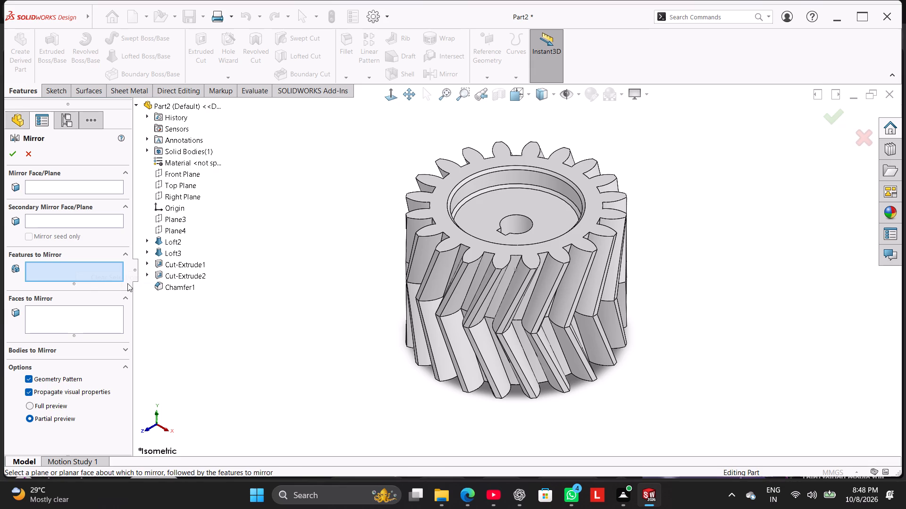
{"action": "left_click", "coordinate": [169, 278]}
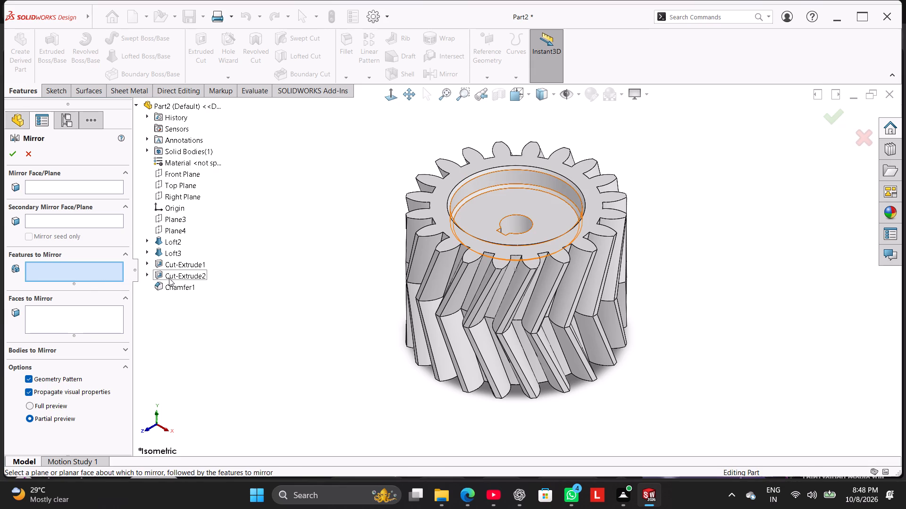
{"action": "left_click", "coordinate": [165, 285]}
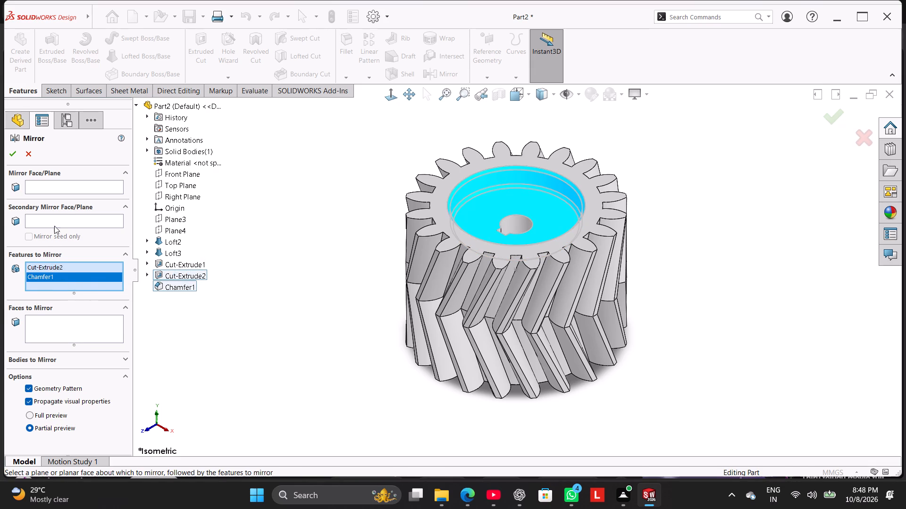
{"action": "left_click", "coordinate": [77, 190]}
{"action": "left_click", "coordinate": [89, 187]}
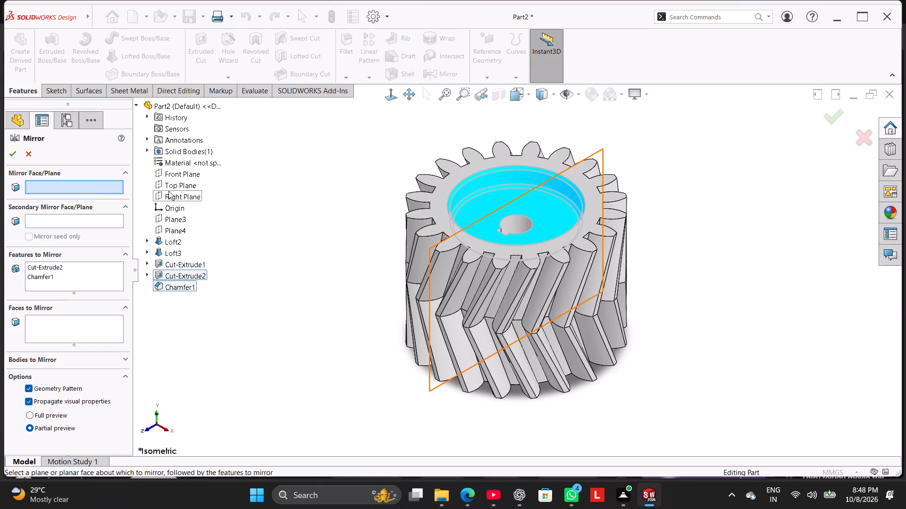
{"action": "left_click", "coordinate": [172, 188]}
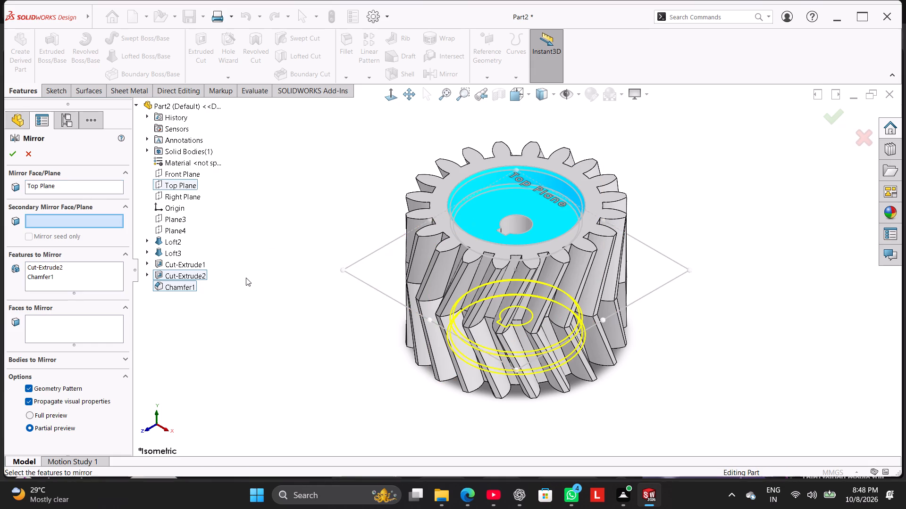
{"action": "middle_click_drag", "start_coordinate": [246, 278], "coordinate": [314, 184]}
{"action": "left_click", "coordinate": [9, 157]}
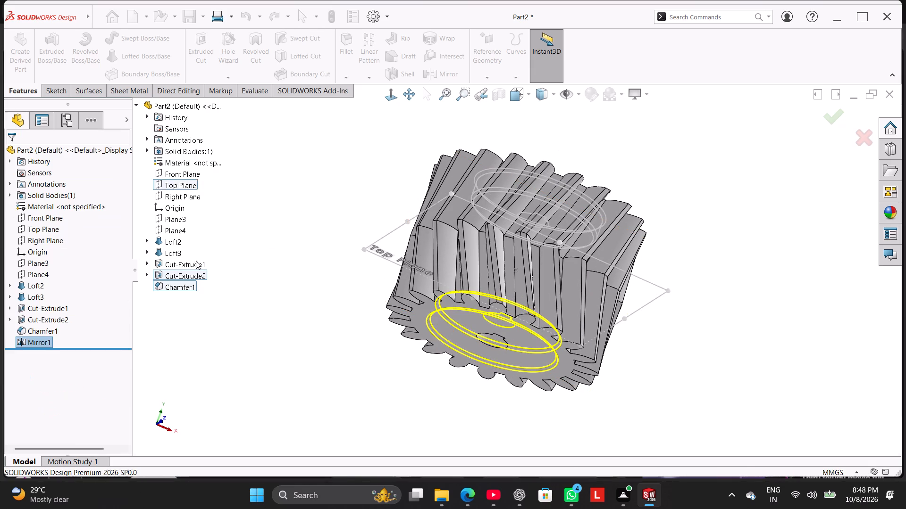
{"action": "right_click_drag", "start_coordinate": [214, 301], "coordinate": [358, 177]}
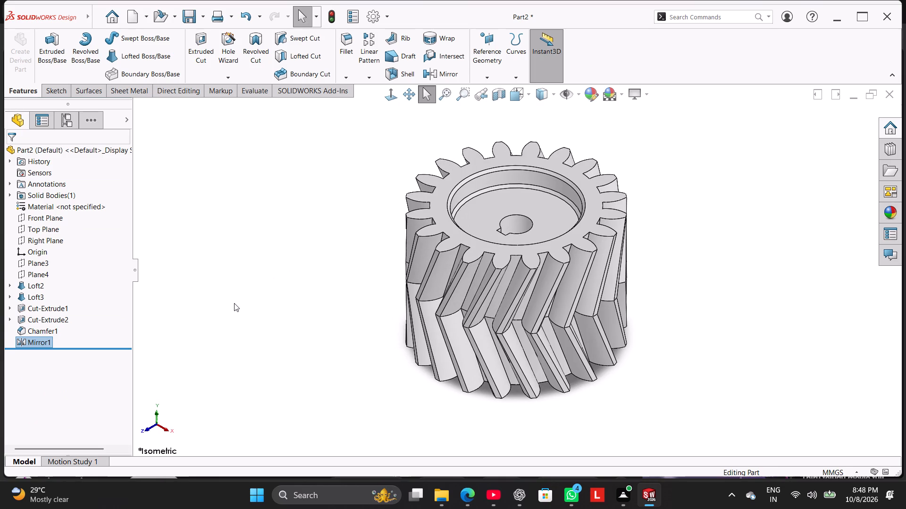
{"action": "right_click_drag", "start_coordinate": [253, 251], "coordinate": [299, 213]}
Open the sketch of the bore and keyway cut, Cut-Extrude1, for editing.
{"action": "left_click", "coordinate": [8, 320]}
{"action": "left_click", "coordinate": [8, 317]}
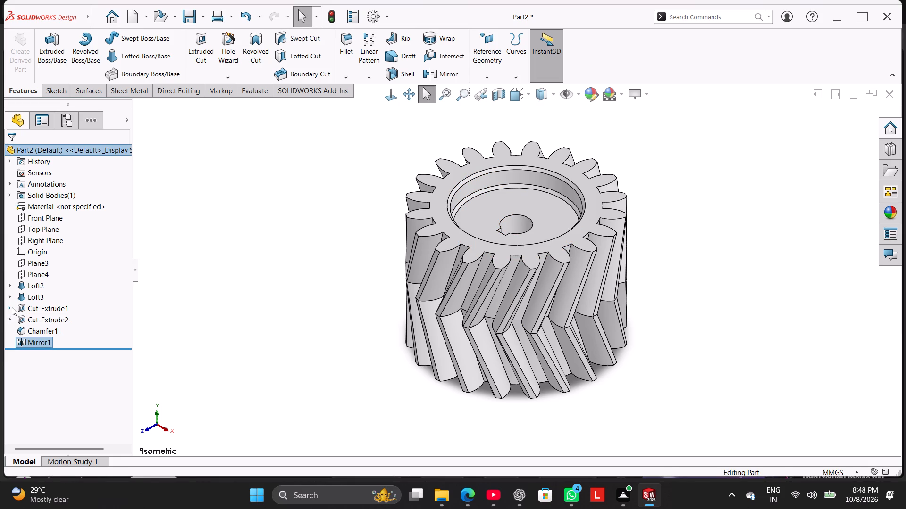
{"action": "left_click", "coordinate": [12, 307]}
{"action": "left_click", "coordinate": [42, 316]}
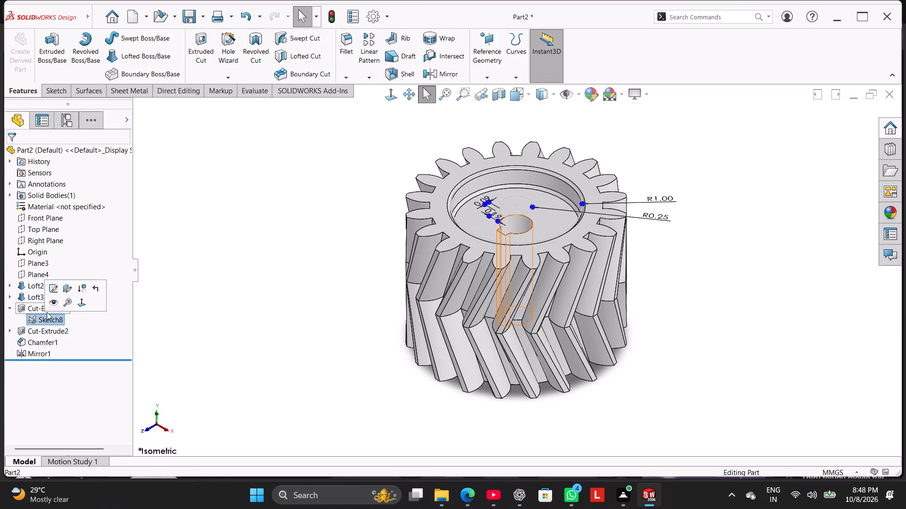
{"action": "left_click", "coordinate": [50, 292]}
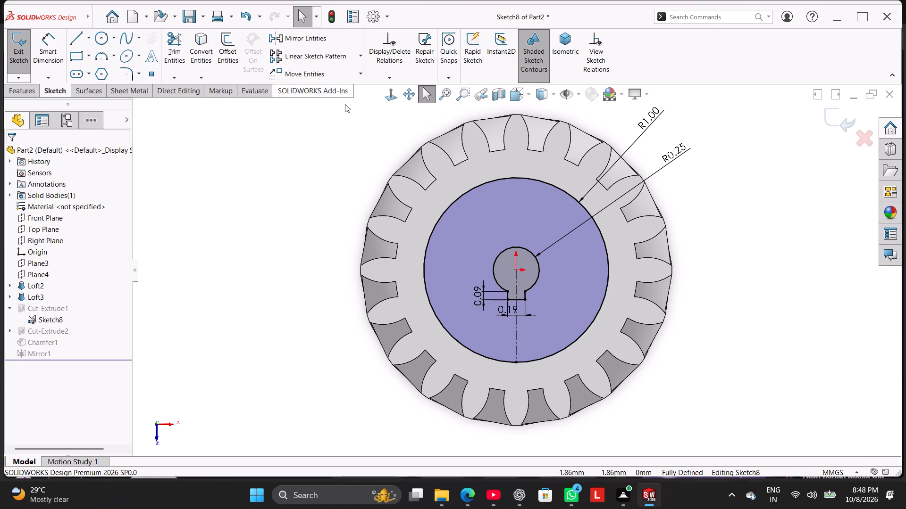
Delete the 0.25 mm radius bore arc and the keyway's horizontal end line from the sketch.
{"action": "scroll", "coordinate": [502, 273], "scroll_direction": "down", "scroll_amount": 2}
{"action": "scroll", "coordinate": [545, 314], "scroll_direction": "down", "scroll_amount": 1}
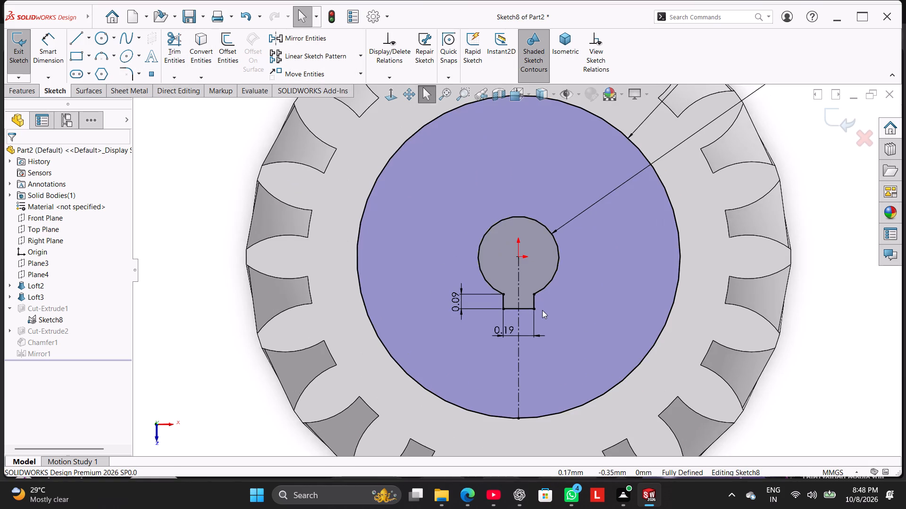
{"action": "scroll", "coordinate": [544, 279], "scroll_direction": "up", "scroll_amount": 2}
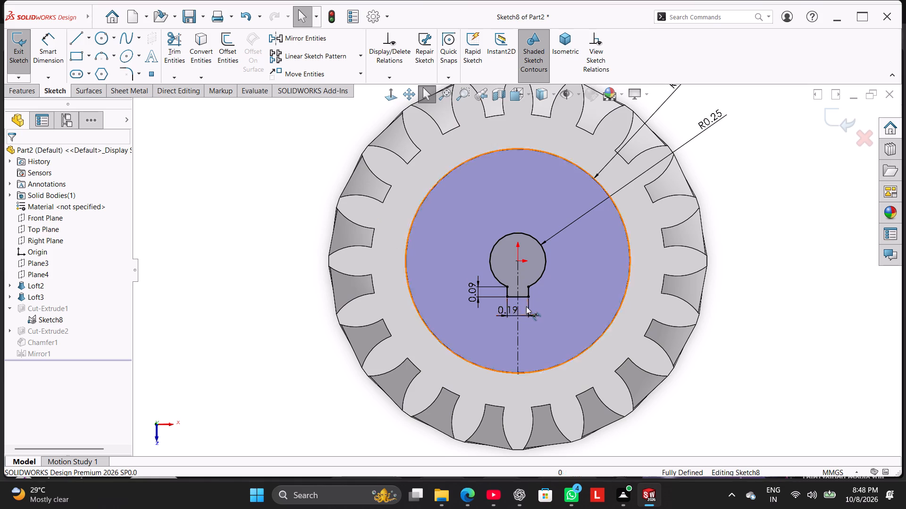
{"action": "right_click", "coordinate": [542, 269]}
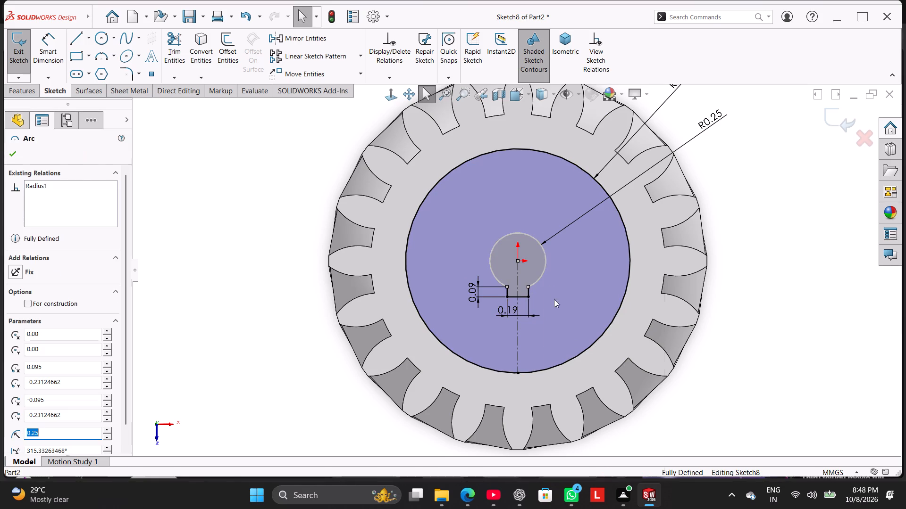
{"action": "left_click", "coordinate": [570, 435]}
{"action": "left_click", "coordinate": [389, 246]}
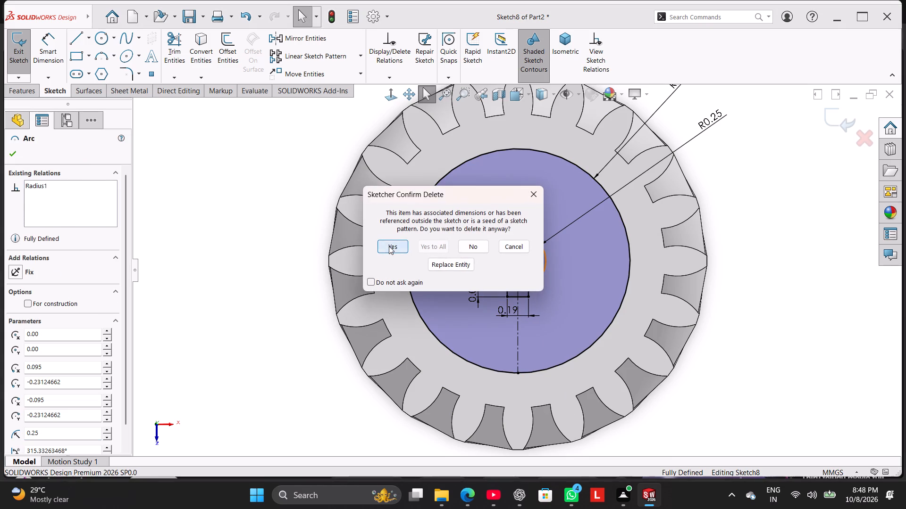
{"action": "right_click", "coordinate": [516, 296]}
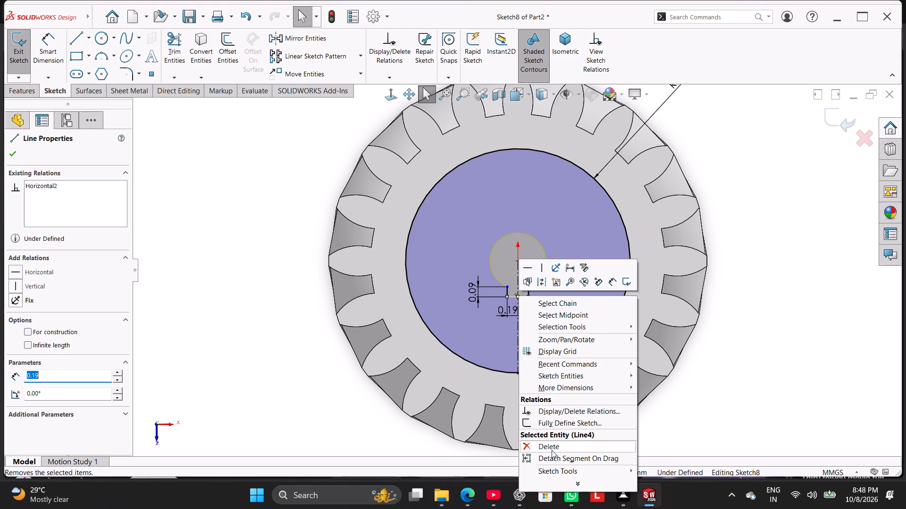
{"action": "left_click", "coordinate": [551, 449]}
Delete the 1.00 mm radius circle together with its dimension from the sketch.
{"action": "left_click_drag", "start_coordinate": [562, 316], "coordinate": [507, 296]}
{"action": "left_click", "coordinate": [507, 290]}
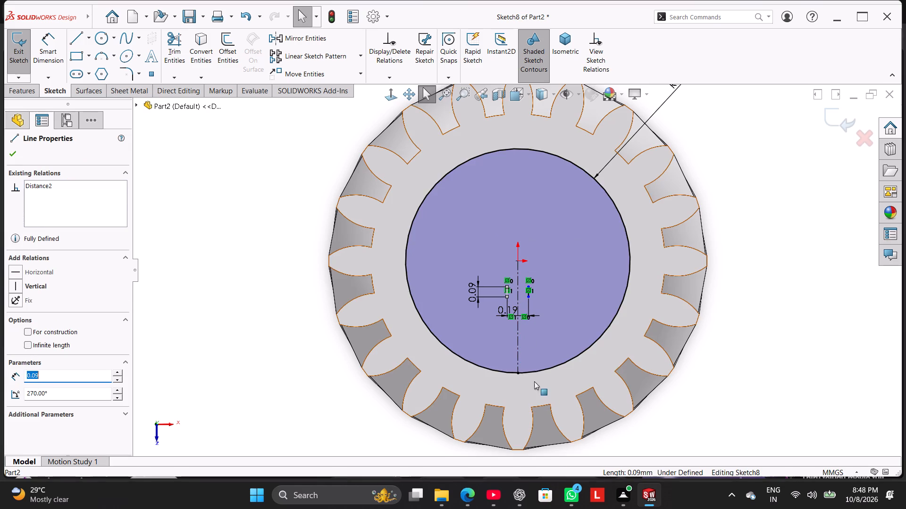
{"action": "right_click", "coordinate": [530, 326]}
{"action": "left_click", "coordinate": [559, 460]}
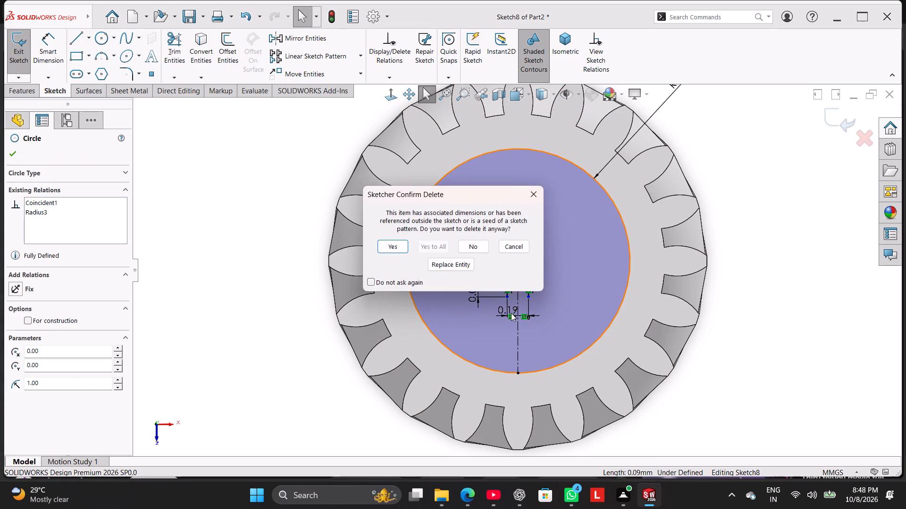
{"action": "left_click", "coordinate": [403, 248]}
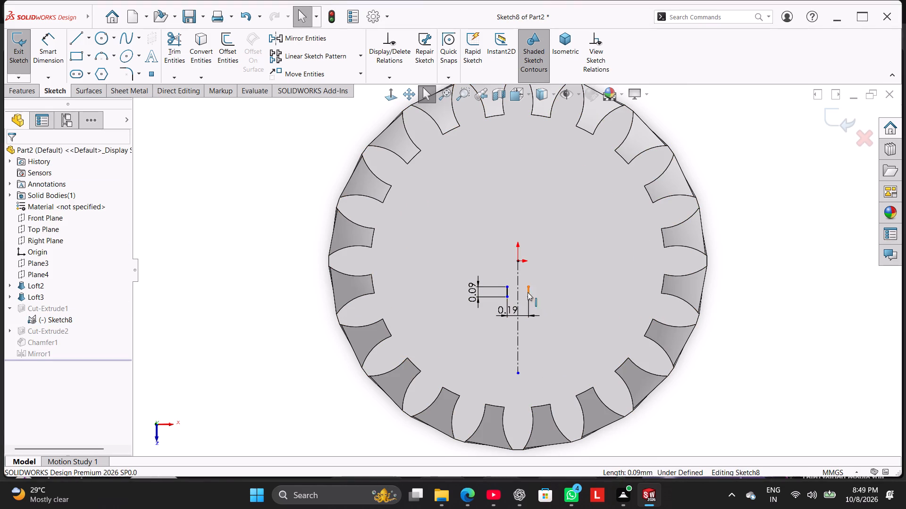
Delete the two remaining vertical side lines of the keyway and their dimensions, keeping the centerline.
{"action": "right_click", "coordinate": [529, 293]}
{"action": "left_click", "coordinate": [559, 431]}
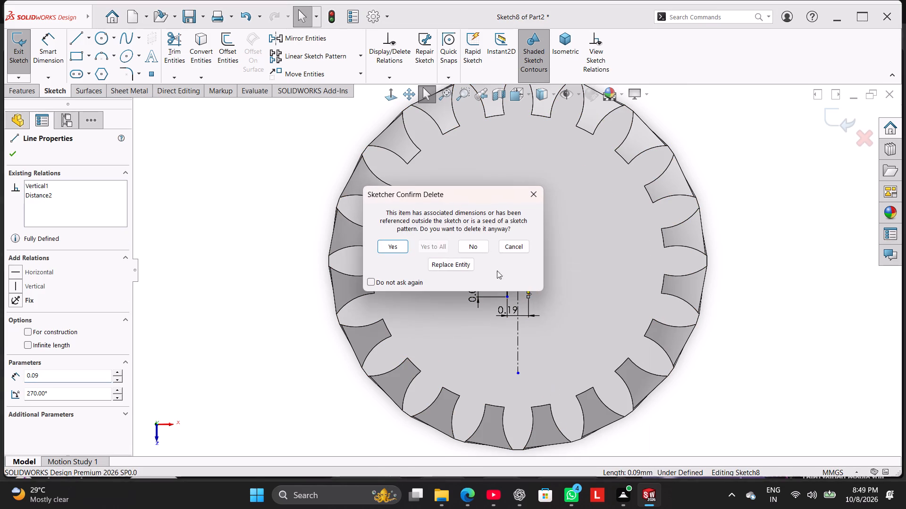
{"action": "left_click", "coordinate": [409, 246]}
{"action": "left_click", "coordinate": [394, 246]}
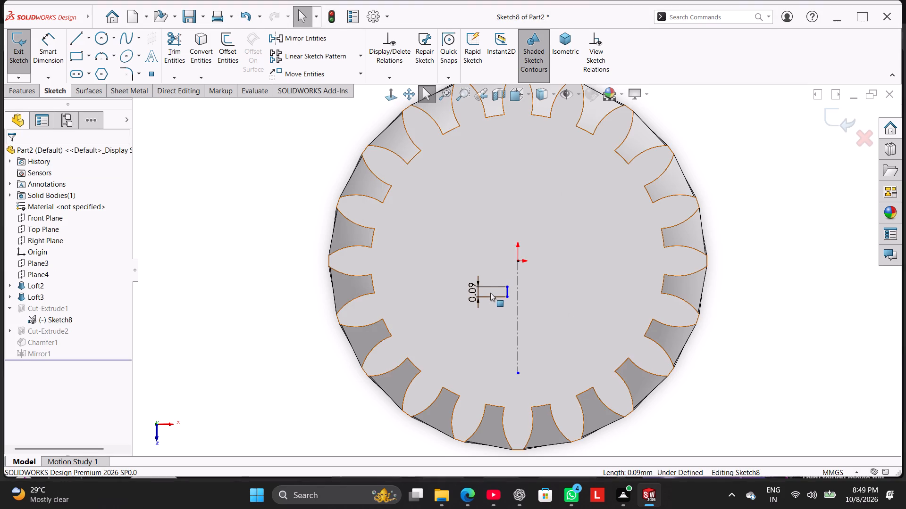
{"action": "right_click", "coordinate": [507, 287]}
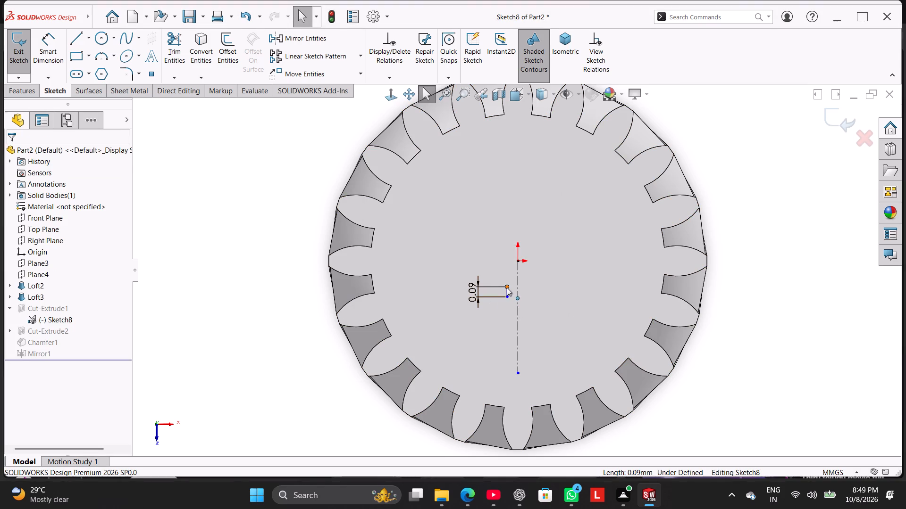
{"action": "left_click", "coordinate": [452, 316]}
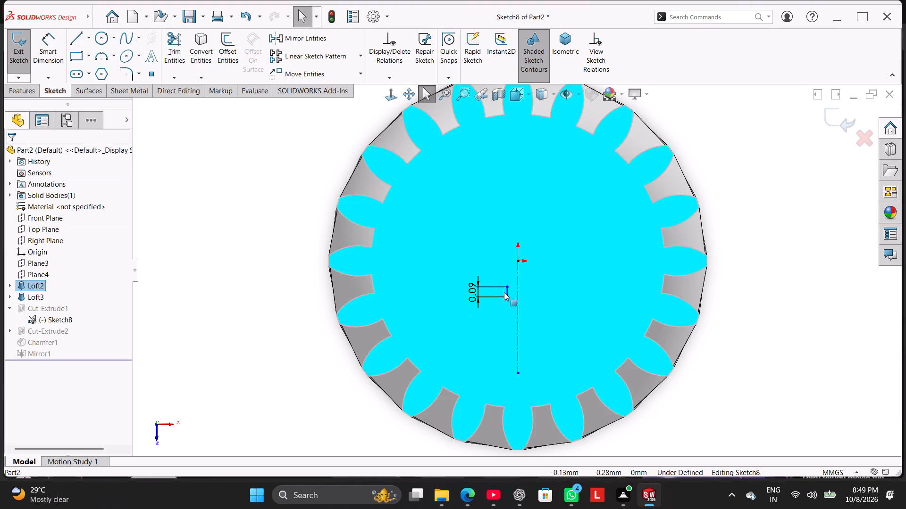
{"action": "left_click", "coordinate": [506, 291]}
{"action": "left_click", "coordinate": [274, 244]}
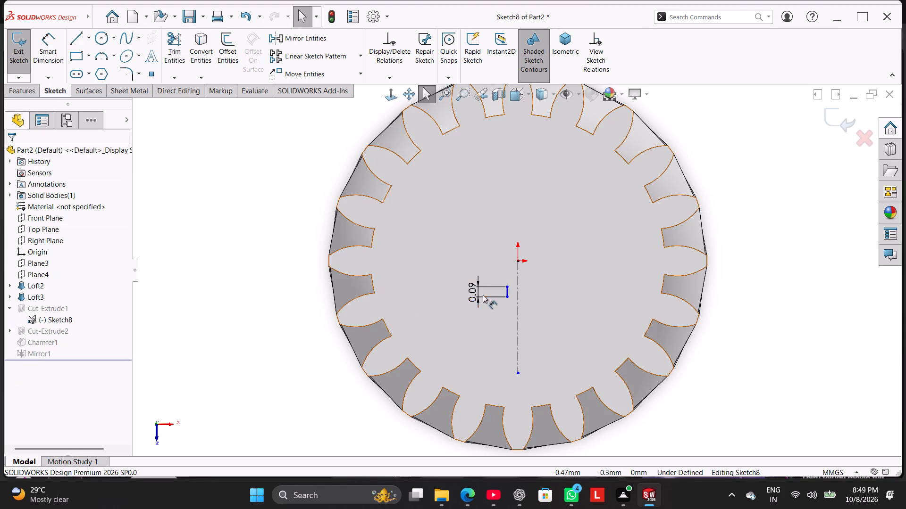
{"action": "scroll", "coordinate": [511, 288], "scroll_direction": "down", "scroll_amount": 3}
{"action": "right_click", "coordinate": [504, 292]}
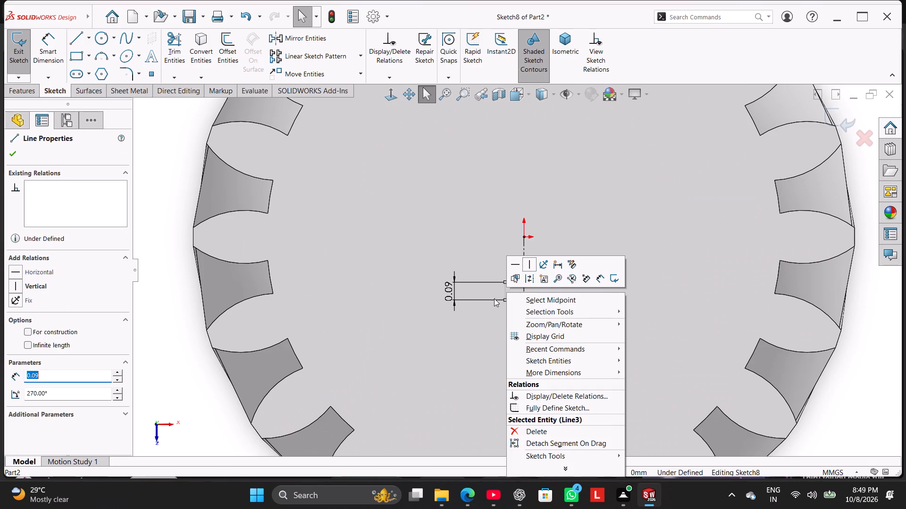
{"action": "left_click", "coordinate": [536, 431]}
{"action": "left_click", "coordinate": [394, 243]}
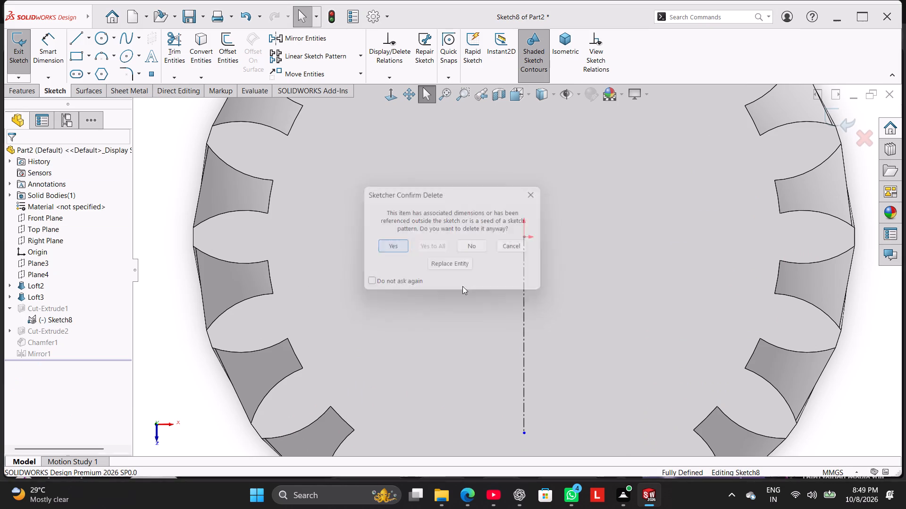
Move the centerline's free endpoint so the line runs vertically upward from the origin.
{"action": "left_click_drag", "start_coordinate": [523, 430], "coordinate": [678, 111]}
{"action": "scroll", "coordinate": [651, 180], "scroll_direction": "up", "scroll_amount": 2}
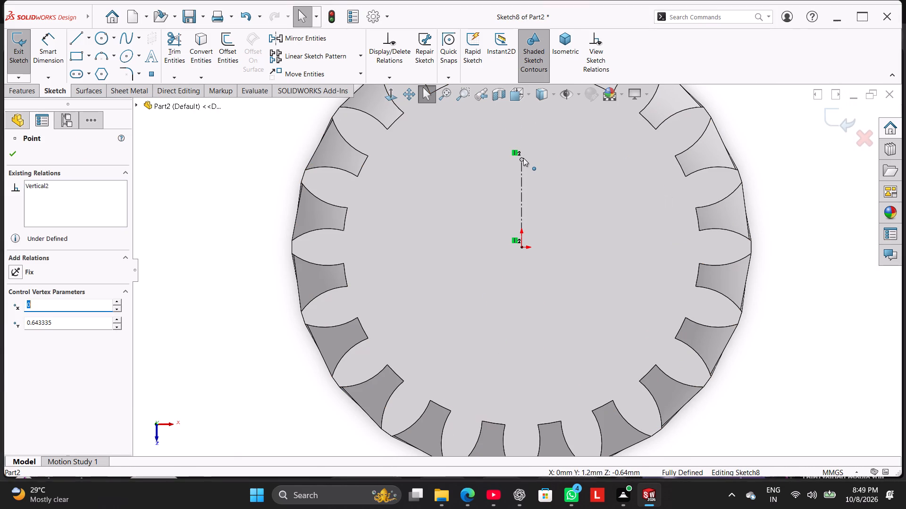
{"action": "left_click_drag", "start_coordinate": [521, 159], "coordinate": [531, 138]}
{"action": "left_click", "coordinate": [557, 173]}
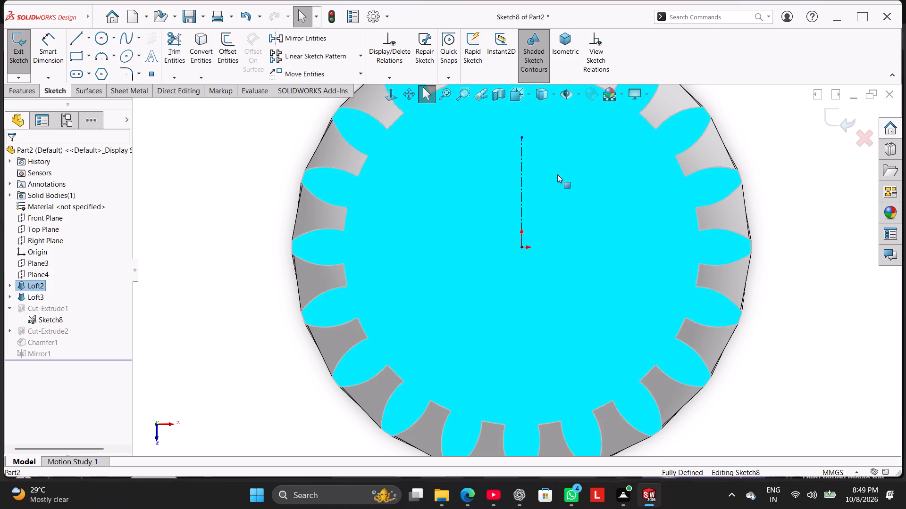
{"action": "left_click", "coordinate": [171, 183]}
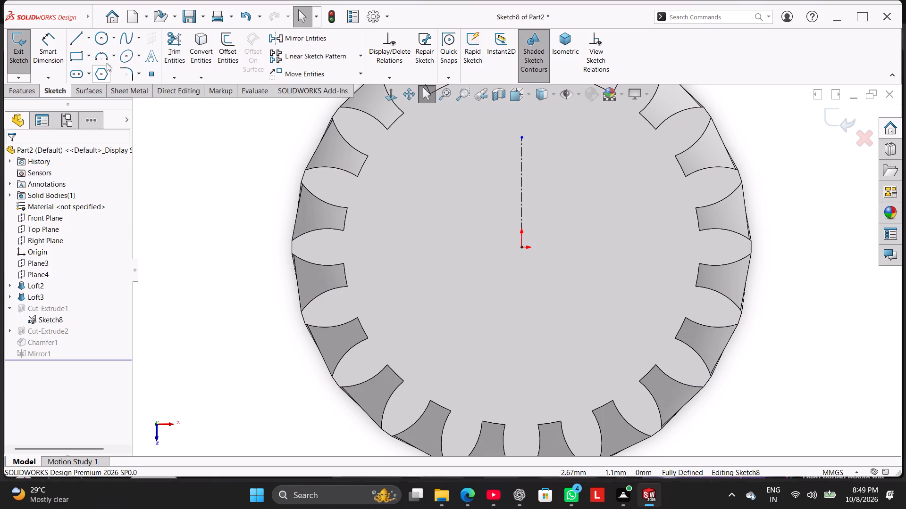
Sketch a circle about 0.61 mm in diameter centred on the origin and dimension its diameter as 5 mm.
{"action": "left_click", "coordinate": [102, 38]}
{"action": "left_click", "coordinate": [522, 246]}
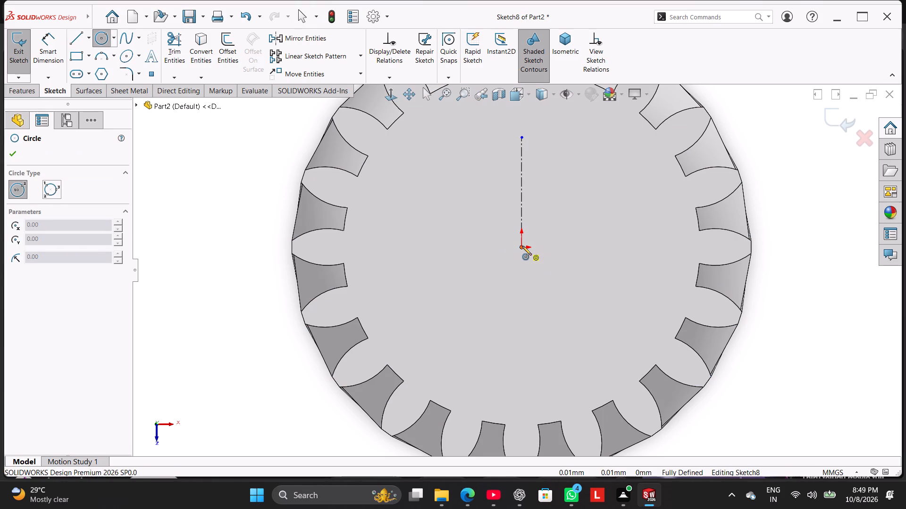
{"action": "left_click", "coordinate": [551, 276]}
{"action": "left_click", "coordinate": [59, 43]}
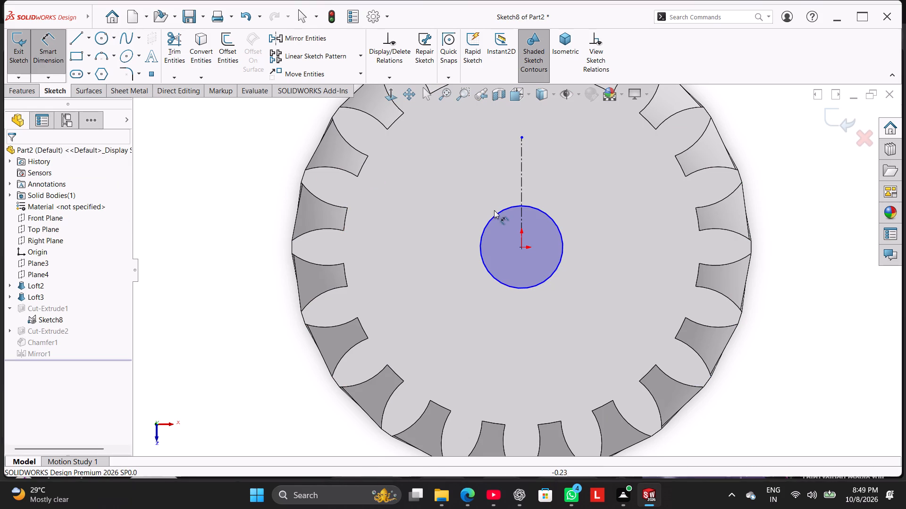
{"action": "left_click", "coordinate": [497, 215]}
{"action": "left_click", "coordinate": [267, 158]}
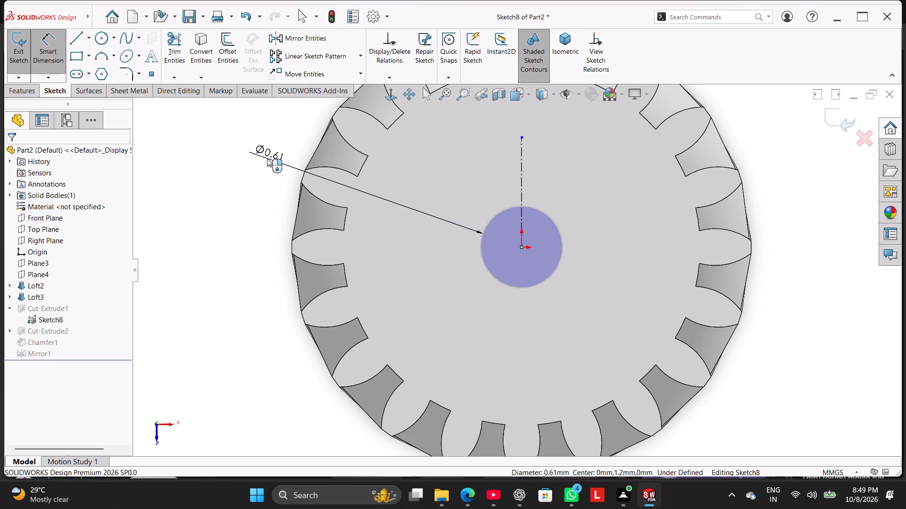
{"action": "type", "text": "05"}
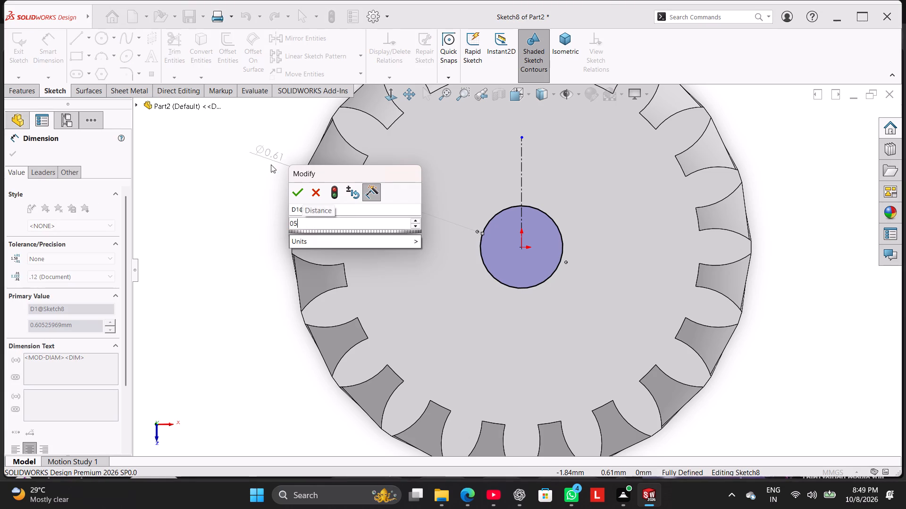
{"action": "key", "text": "Return"}
Change the circle's diameter dimension to display as a radius.
{"action": "left_click", "coordinate": [40, 173]}
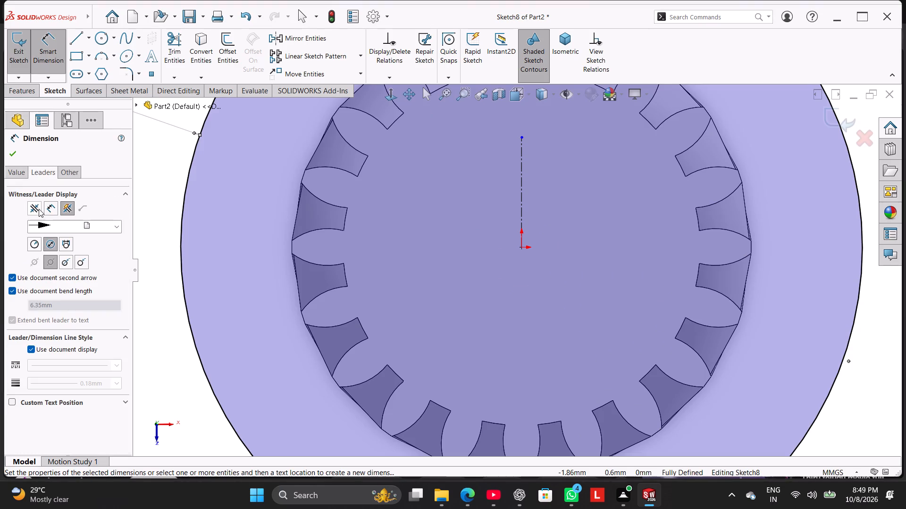
{"action": "left_click", "coordinate": [34, 244]}
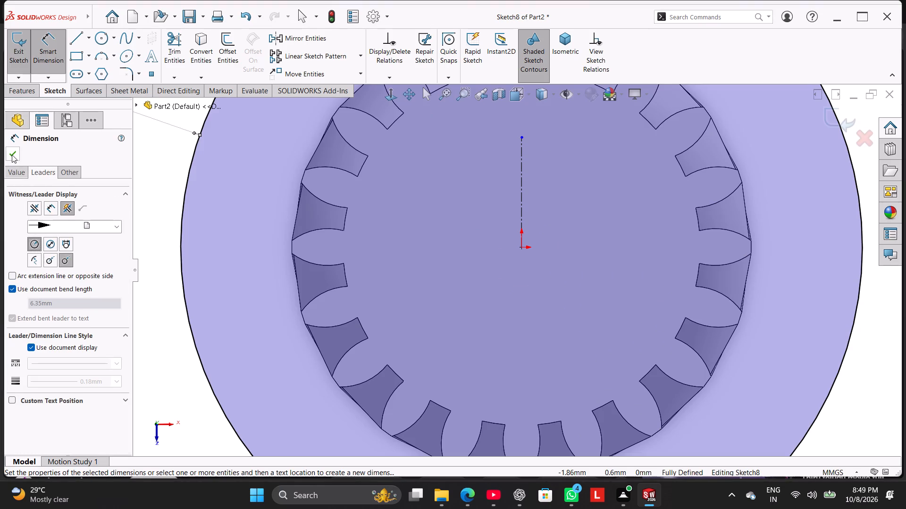
{"action": "left_click", "coordinate": [12, 155]}
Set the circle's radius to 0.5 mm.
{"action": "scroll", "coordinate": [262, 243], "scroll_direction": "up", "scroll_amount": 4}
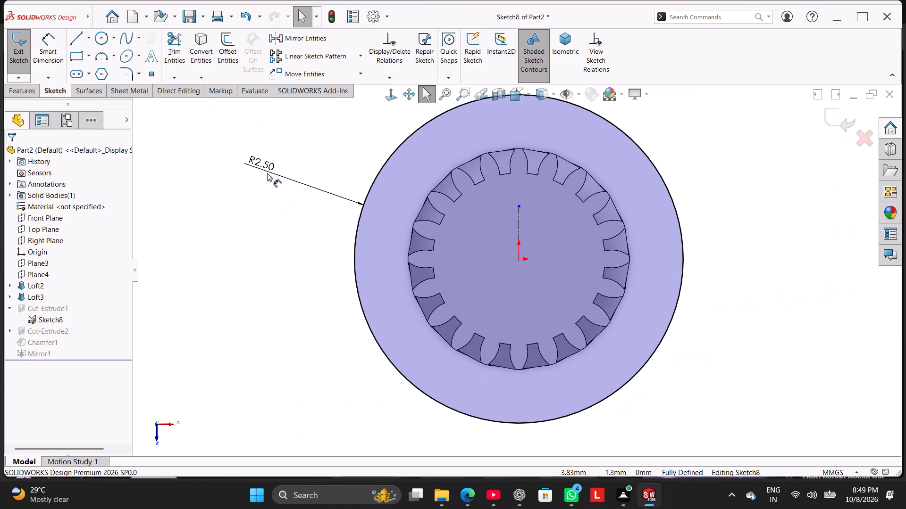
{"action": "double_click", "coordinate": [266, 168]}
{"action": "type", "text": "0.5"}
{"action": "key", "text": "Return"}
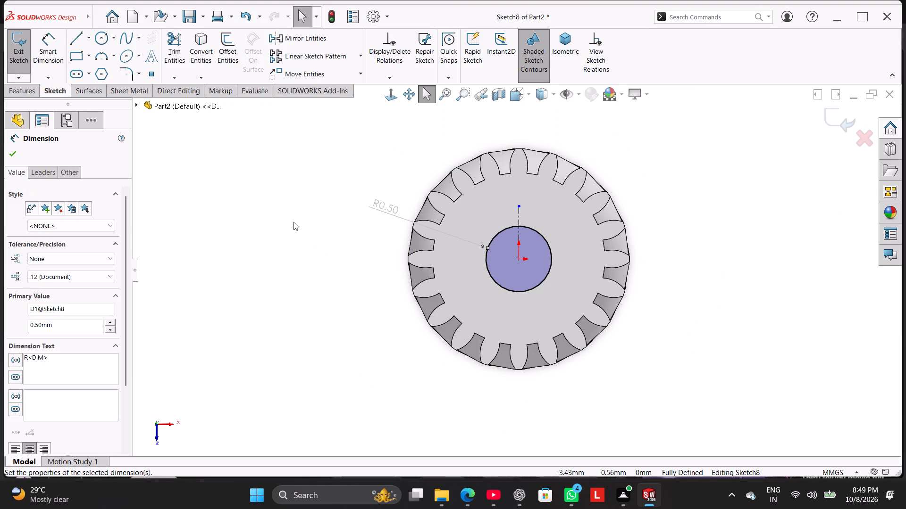
Set the circle's radius to 0.25 mm and place its dimension outside the gear's upper-right edge.
{"action": "double_click", "coordinate": [390, 208]}
{"action": "type", "text": "0.25"}
{"action": "key", "text": "Return"}
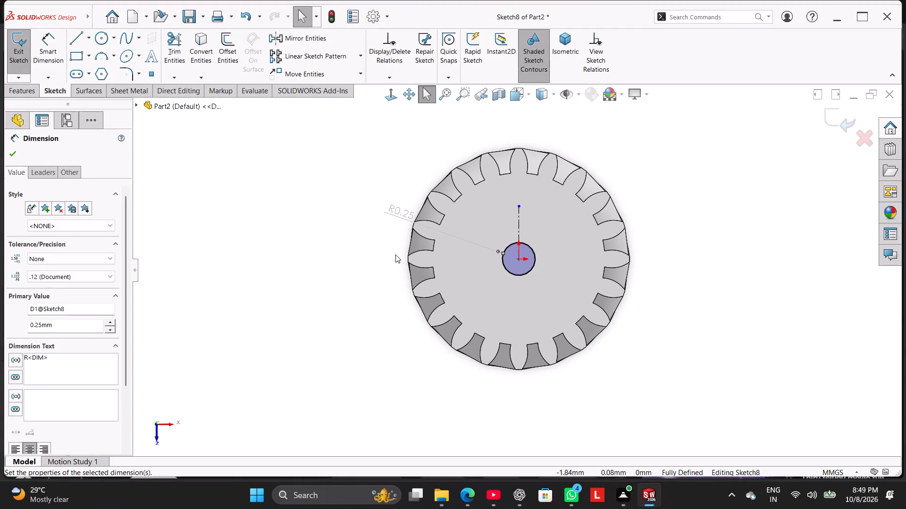
{"action": "left_click", "coordinate": [382, 256]}
{"action": "left_click_drag", "start_coordinate": [397, 213], "coordinate": [631, 156]}
{"action": "left_click", "coordinate": [641, 195]}
Sketch a corner rectangle about 0.2 mm wide across the centerline, starting on the bore circle's upper edge, for the keyway.
{"action": "scroll", "coordinate": [542, 240], "scroll_direction": "down", "scroll_amount": 2}
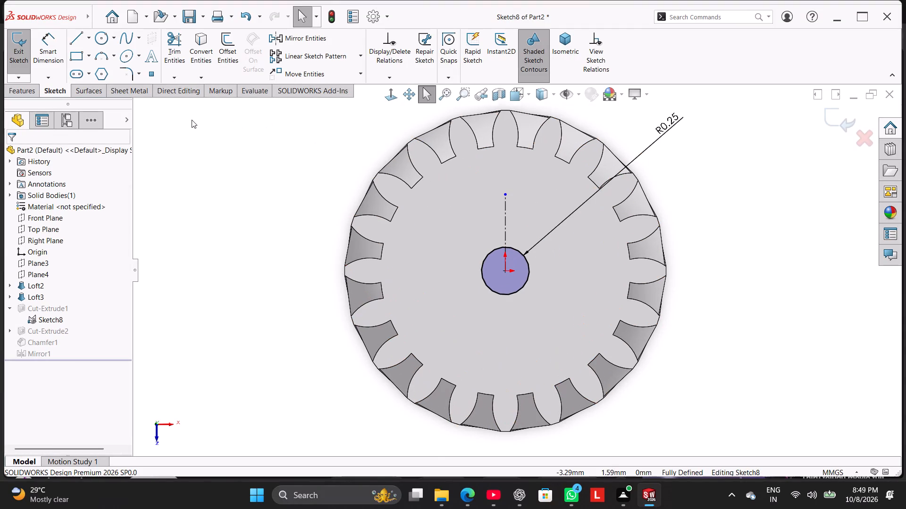
{"action": "scroll", "coordinate": [192, 120], "scroll_direction": "down", "scroll_amount": 1}
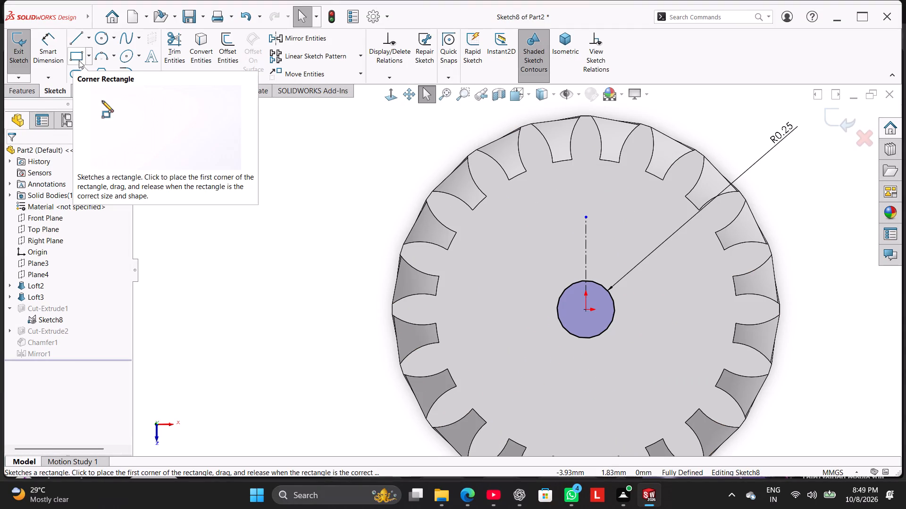
{"action": "left_click", "coordinate": [78, 58]}
{"action": "scroll", "coordinate": [652, 224], "scroll_direction": "down", "scroll_amount": 3}
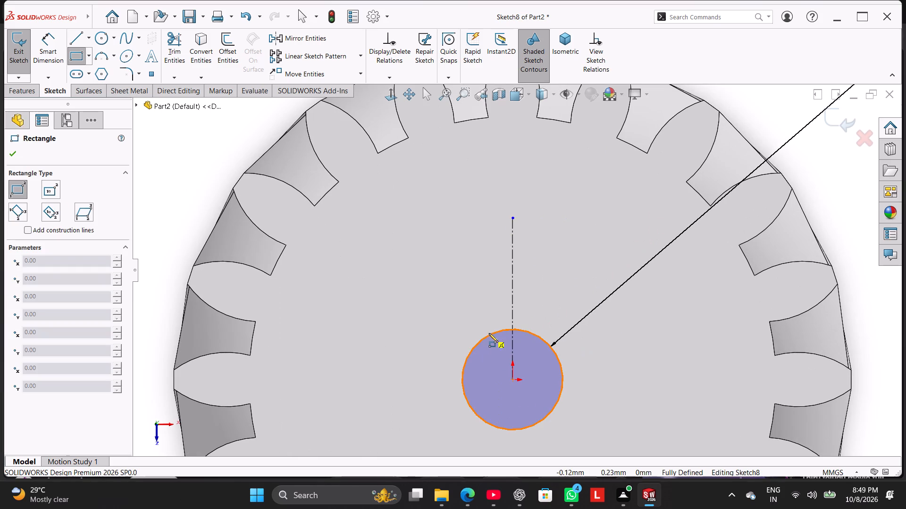
{"action": "left_click", "coordinate": [495, 333]}
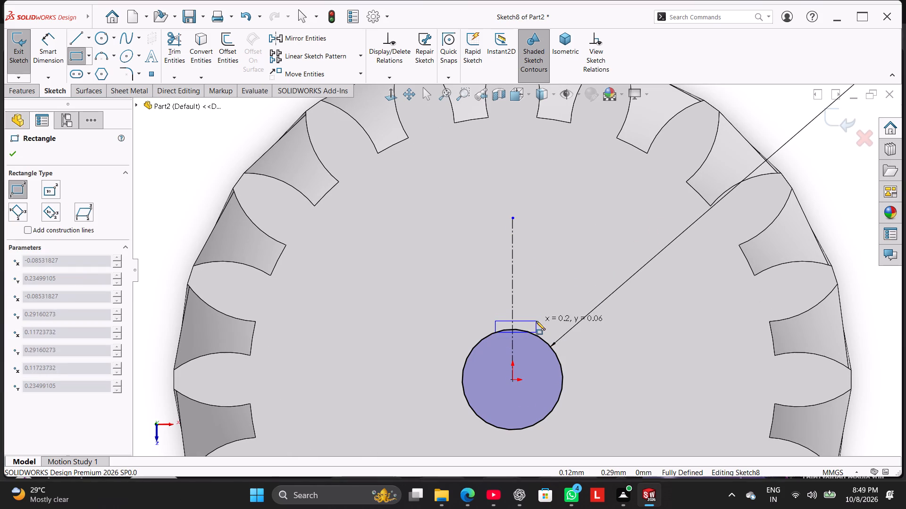
{"action": "left_click", "coordinate": [540, 311]}
{"action": "right_click", "coordinate": [567, 263]}
{"action": "left_click", "coordinate": [583, 269]}
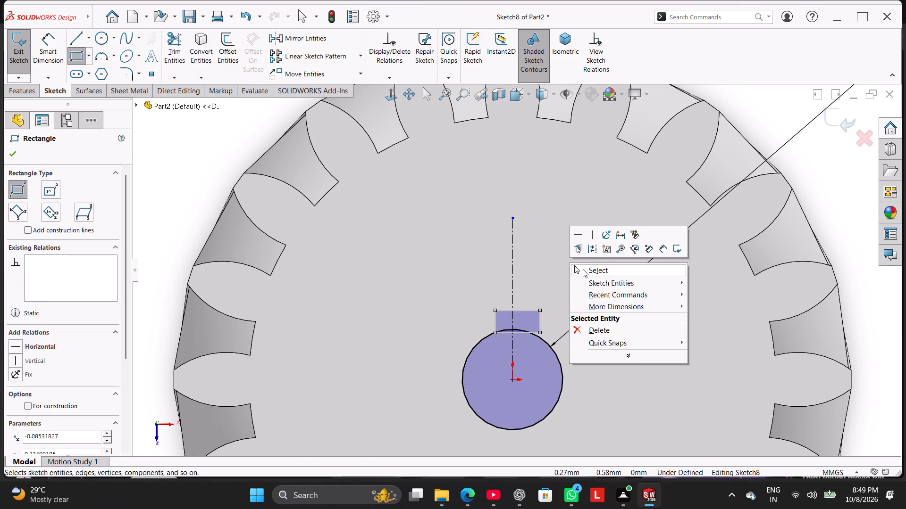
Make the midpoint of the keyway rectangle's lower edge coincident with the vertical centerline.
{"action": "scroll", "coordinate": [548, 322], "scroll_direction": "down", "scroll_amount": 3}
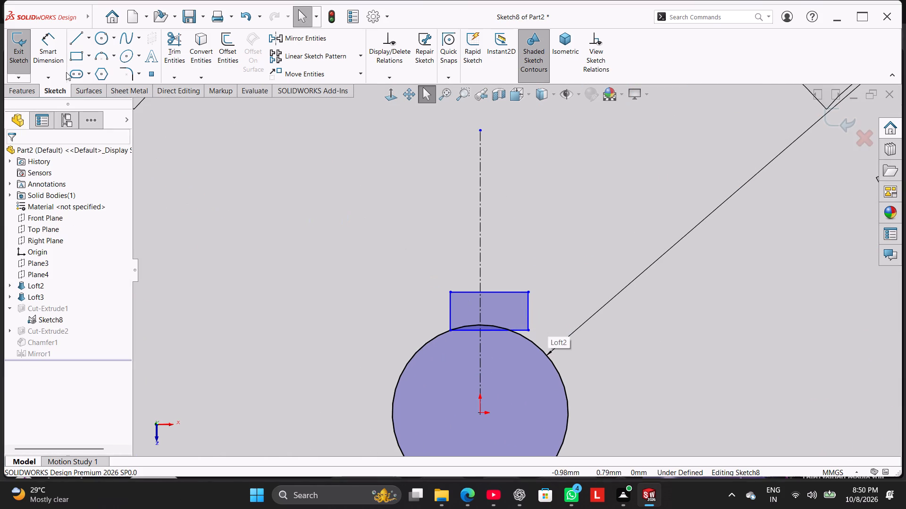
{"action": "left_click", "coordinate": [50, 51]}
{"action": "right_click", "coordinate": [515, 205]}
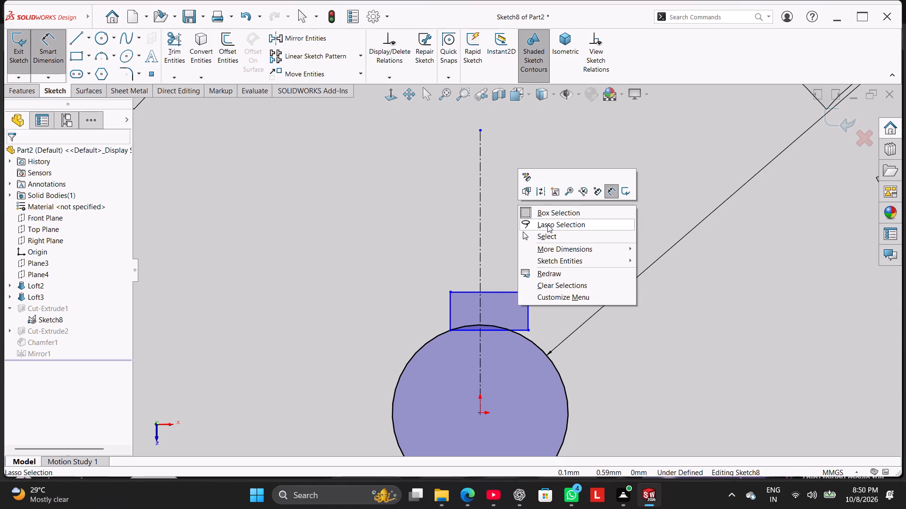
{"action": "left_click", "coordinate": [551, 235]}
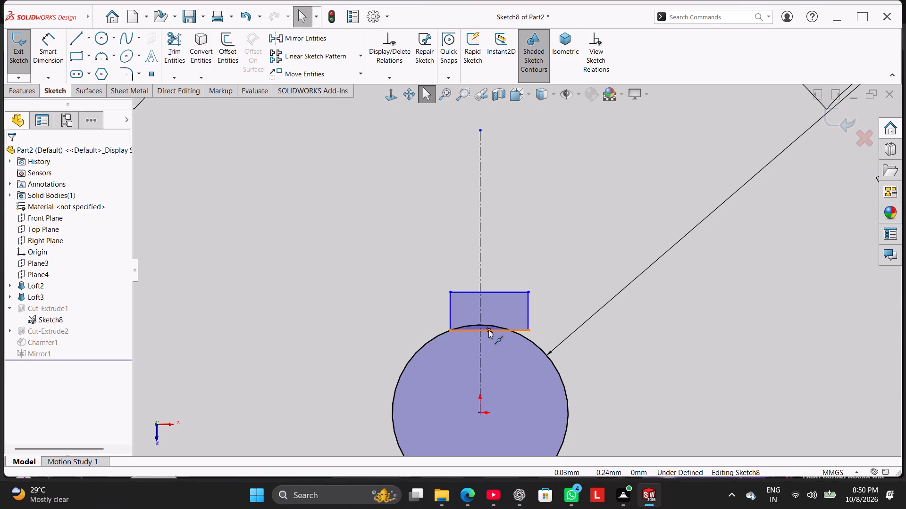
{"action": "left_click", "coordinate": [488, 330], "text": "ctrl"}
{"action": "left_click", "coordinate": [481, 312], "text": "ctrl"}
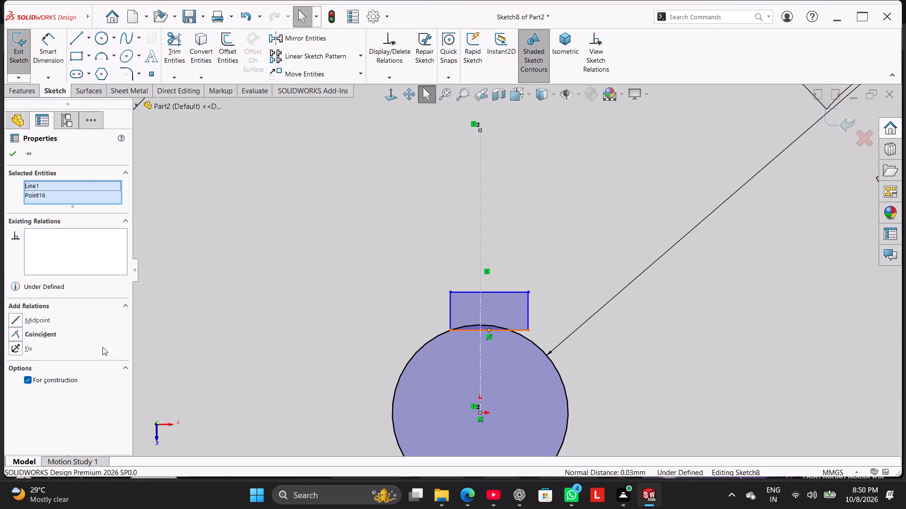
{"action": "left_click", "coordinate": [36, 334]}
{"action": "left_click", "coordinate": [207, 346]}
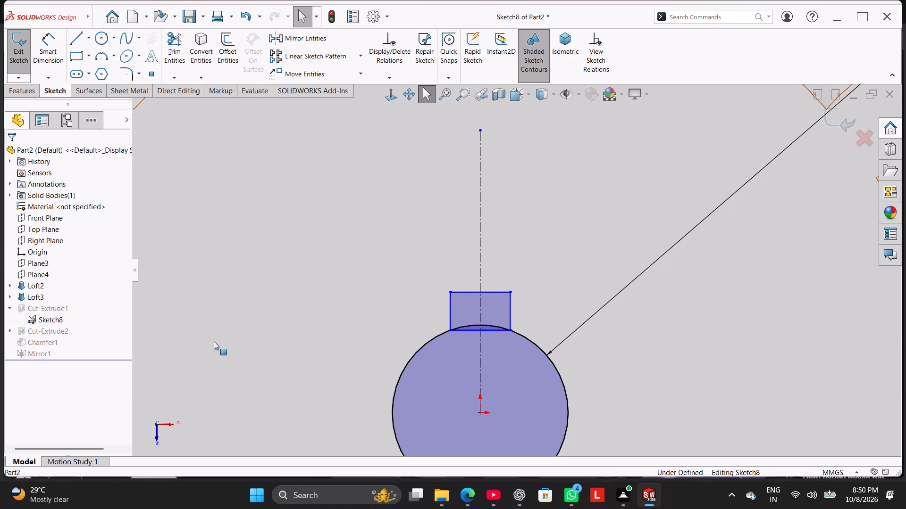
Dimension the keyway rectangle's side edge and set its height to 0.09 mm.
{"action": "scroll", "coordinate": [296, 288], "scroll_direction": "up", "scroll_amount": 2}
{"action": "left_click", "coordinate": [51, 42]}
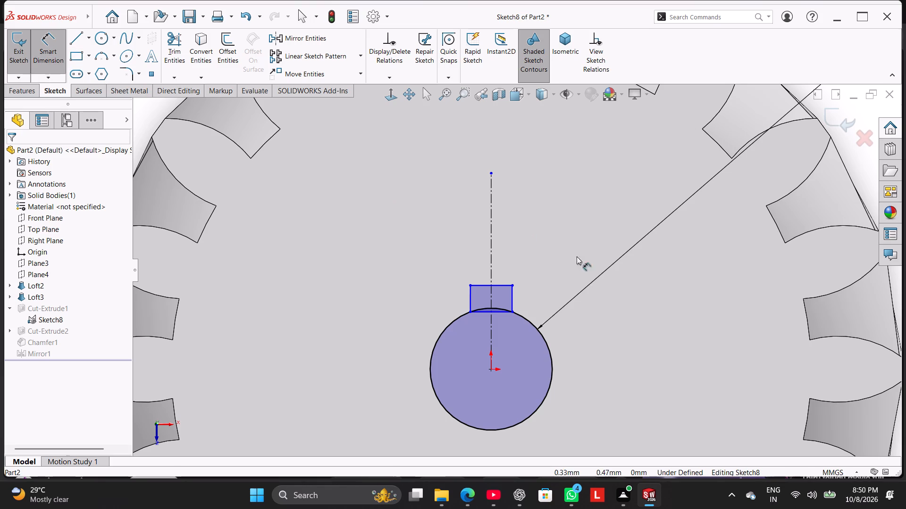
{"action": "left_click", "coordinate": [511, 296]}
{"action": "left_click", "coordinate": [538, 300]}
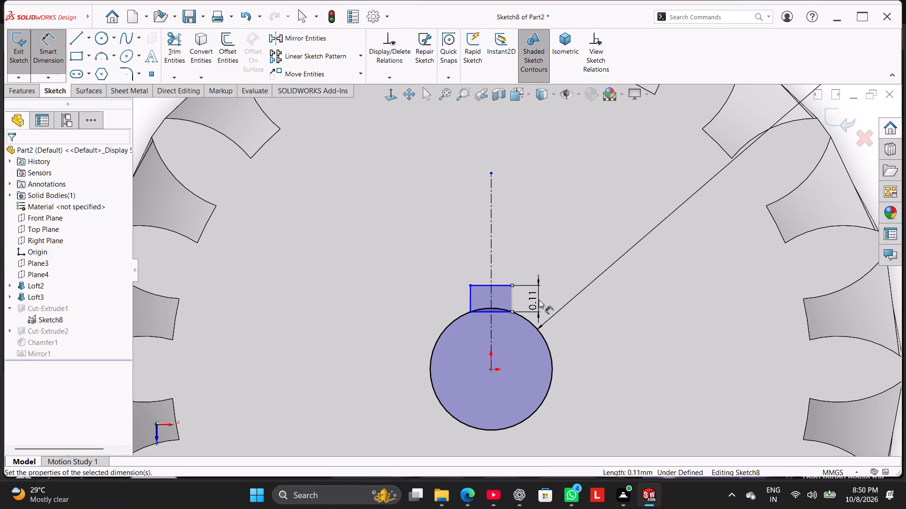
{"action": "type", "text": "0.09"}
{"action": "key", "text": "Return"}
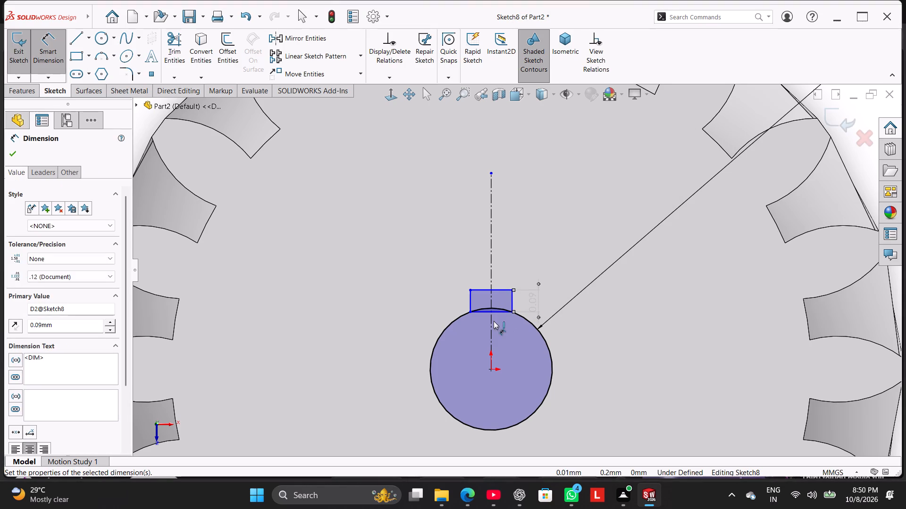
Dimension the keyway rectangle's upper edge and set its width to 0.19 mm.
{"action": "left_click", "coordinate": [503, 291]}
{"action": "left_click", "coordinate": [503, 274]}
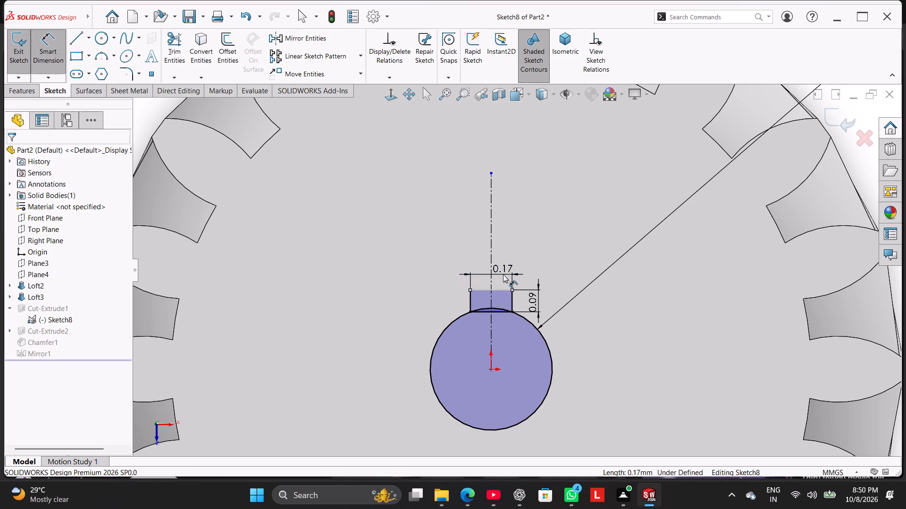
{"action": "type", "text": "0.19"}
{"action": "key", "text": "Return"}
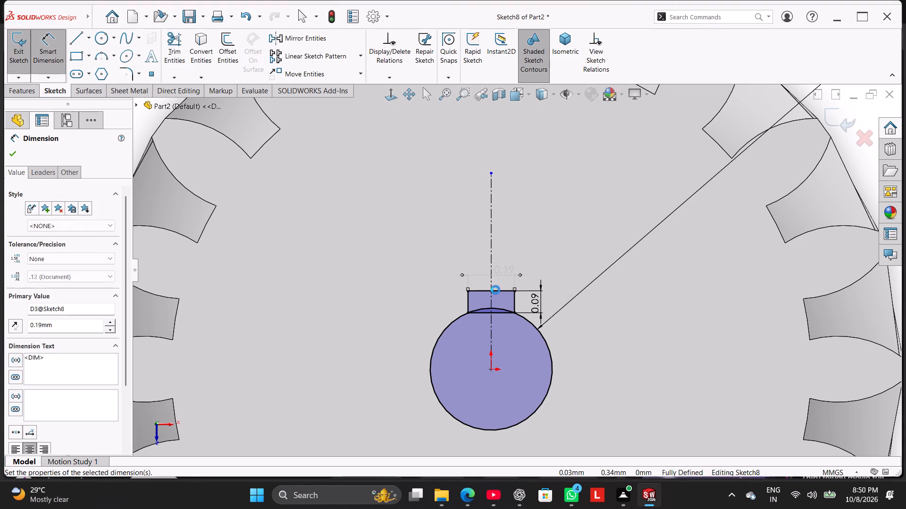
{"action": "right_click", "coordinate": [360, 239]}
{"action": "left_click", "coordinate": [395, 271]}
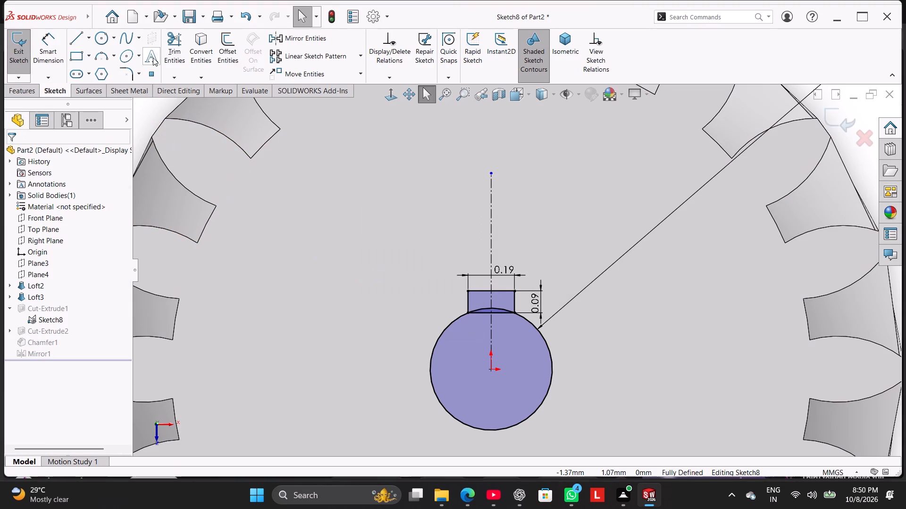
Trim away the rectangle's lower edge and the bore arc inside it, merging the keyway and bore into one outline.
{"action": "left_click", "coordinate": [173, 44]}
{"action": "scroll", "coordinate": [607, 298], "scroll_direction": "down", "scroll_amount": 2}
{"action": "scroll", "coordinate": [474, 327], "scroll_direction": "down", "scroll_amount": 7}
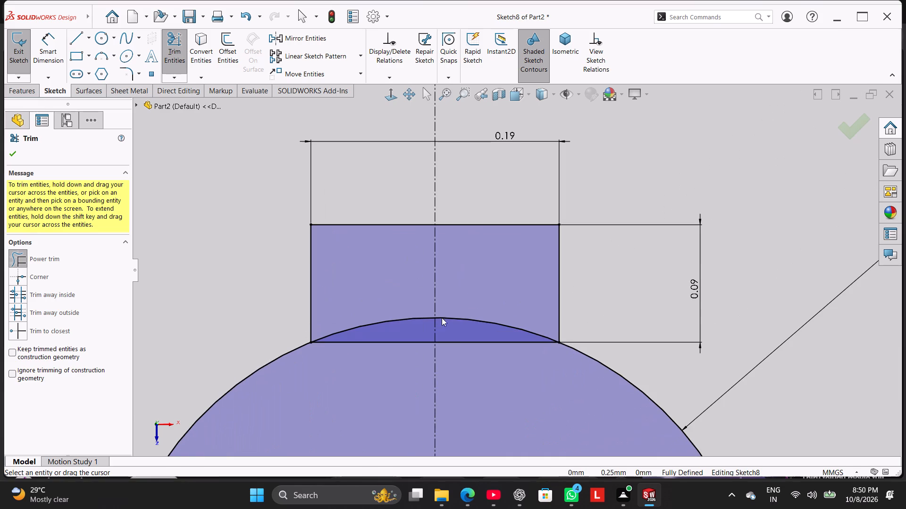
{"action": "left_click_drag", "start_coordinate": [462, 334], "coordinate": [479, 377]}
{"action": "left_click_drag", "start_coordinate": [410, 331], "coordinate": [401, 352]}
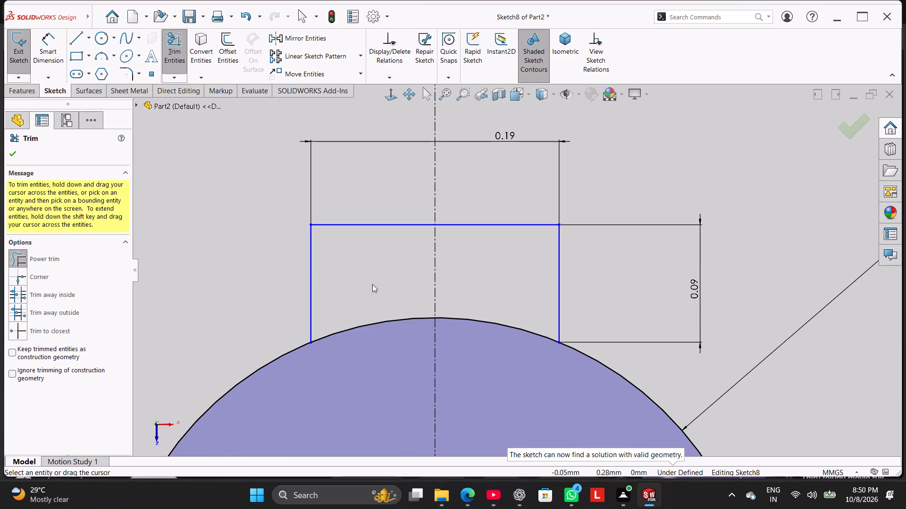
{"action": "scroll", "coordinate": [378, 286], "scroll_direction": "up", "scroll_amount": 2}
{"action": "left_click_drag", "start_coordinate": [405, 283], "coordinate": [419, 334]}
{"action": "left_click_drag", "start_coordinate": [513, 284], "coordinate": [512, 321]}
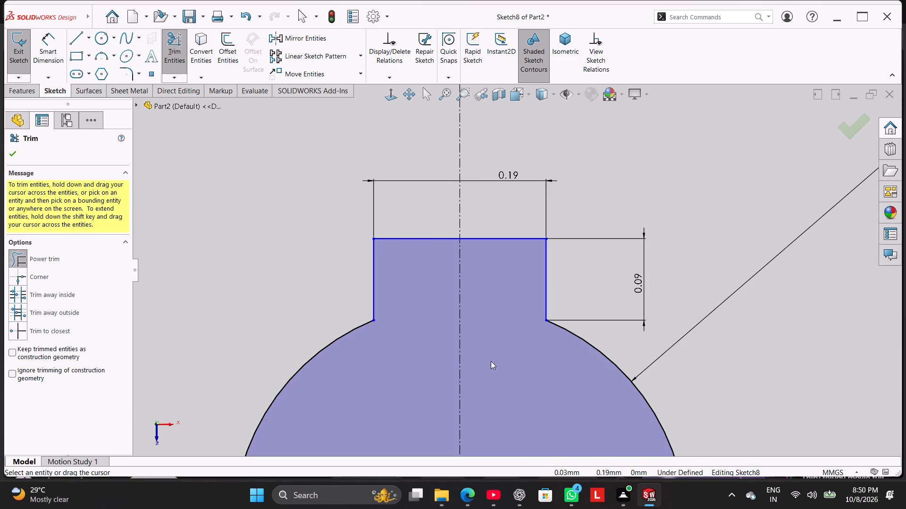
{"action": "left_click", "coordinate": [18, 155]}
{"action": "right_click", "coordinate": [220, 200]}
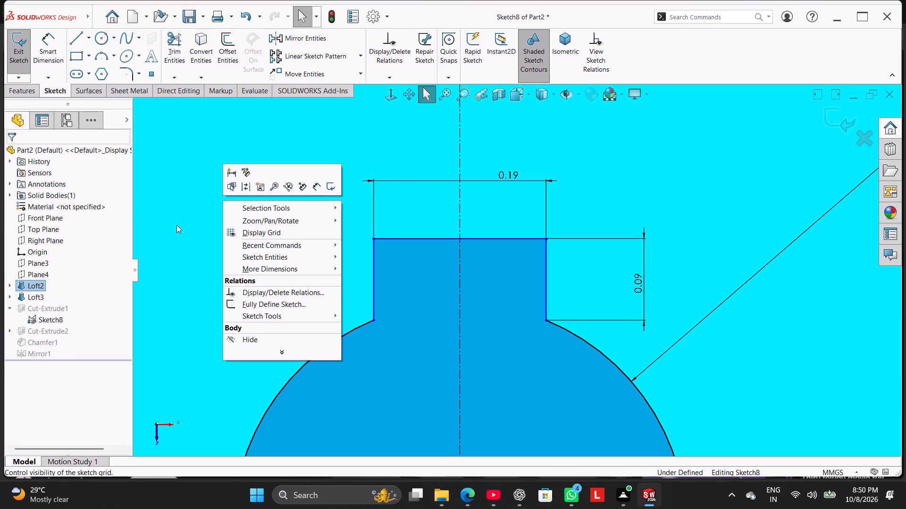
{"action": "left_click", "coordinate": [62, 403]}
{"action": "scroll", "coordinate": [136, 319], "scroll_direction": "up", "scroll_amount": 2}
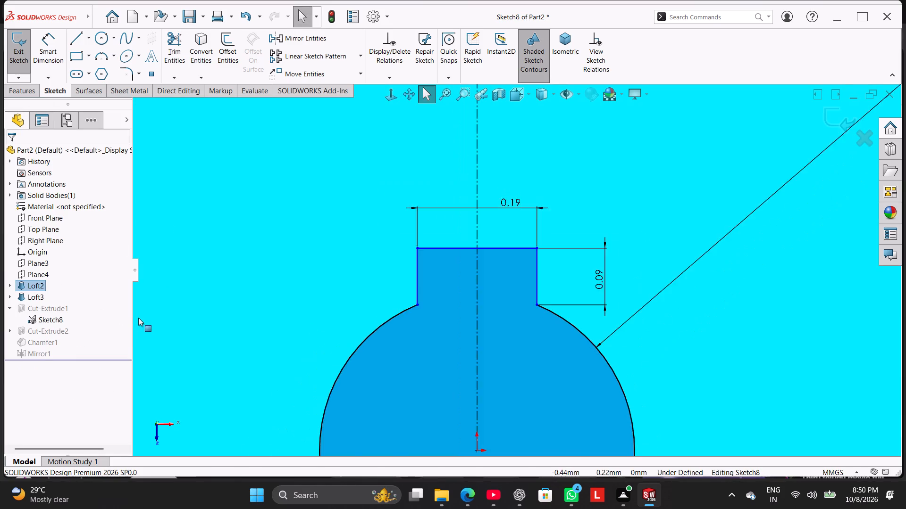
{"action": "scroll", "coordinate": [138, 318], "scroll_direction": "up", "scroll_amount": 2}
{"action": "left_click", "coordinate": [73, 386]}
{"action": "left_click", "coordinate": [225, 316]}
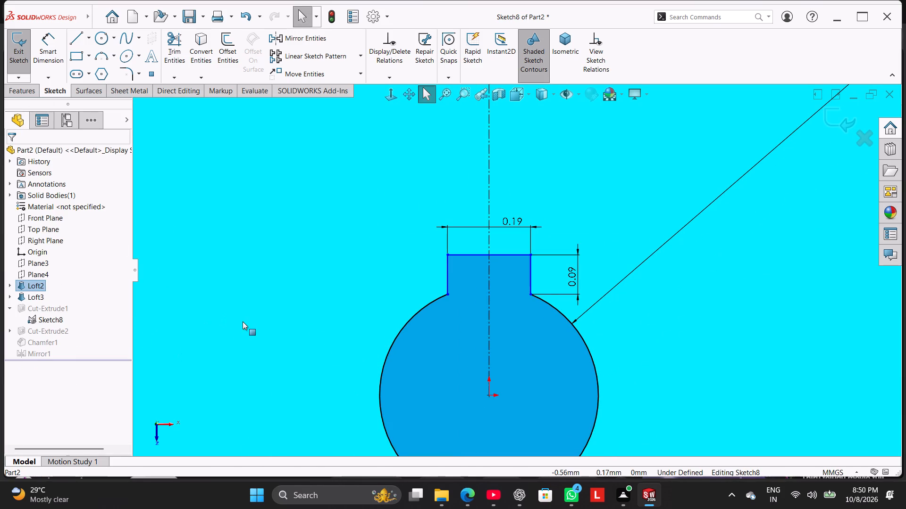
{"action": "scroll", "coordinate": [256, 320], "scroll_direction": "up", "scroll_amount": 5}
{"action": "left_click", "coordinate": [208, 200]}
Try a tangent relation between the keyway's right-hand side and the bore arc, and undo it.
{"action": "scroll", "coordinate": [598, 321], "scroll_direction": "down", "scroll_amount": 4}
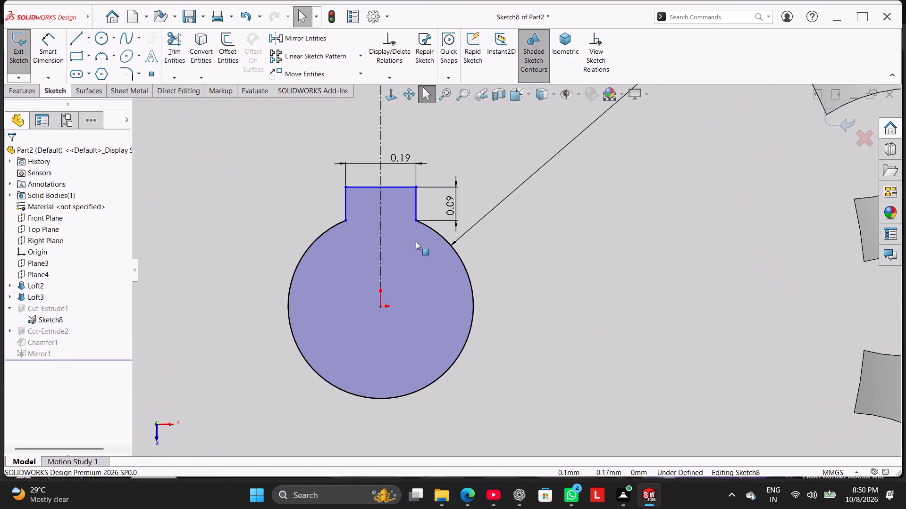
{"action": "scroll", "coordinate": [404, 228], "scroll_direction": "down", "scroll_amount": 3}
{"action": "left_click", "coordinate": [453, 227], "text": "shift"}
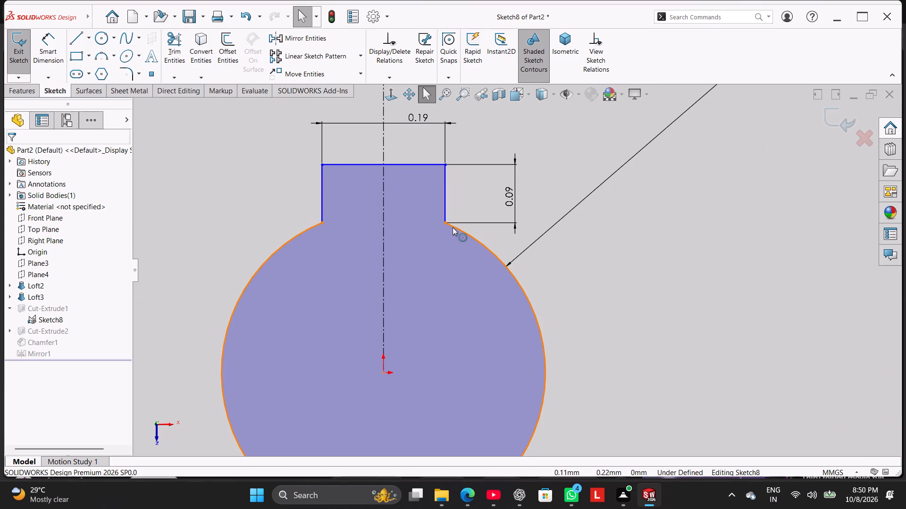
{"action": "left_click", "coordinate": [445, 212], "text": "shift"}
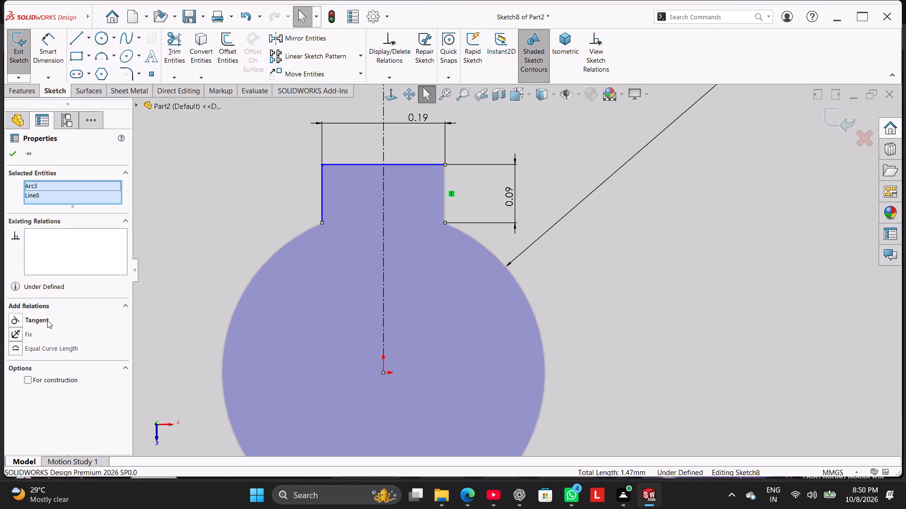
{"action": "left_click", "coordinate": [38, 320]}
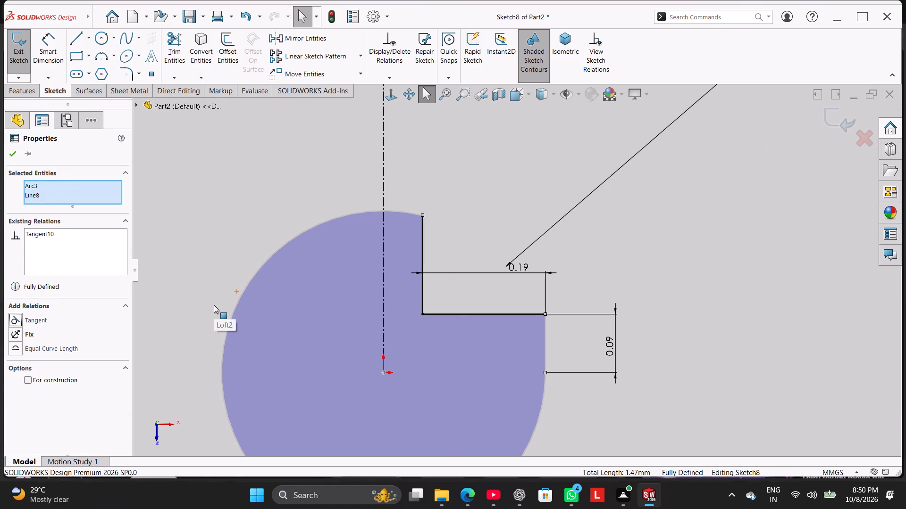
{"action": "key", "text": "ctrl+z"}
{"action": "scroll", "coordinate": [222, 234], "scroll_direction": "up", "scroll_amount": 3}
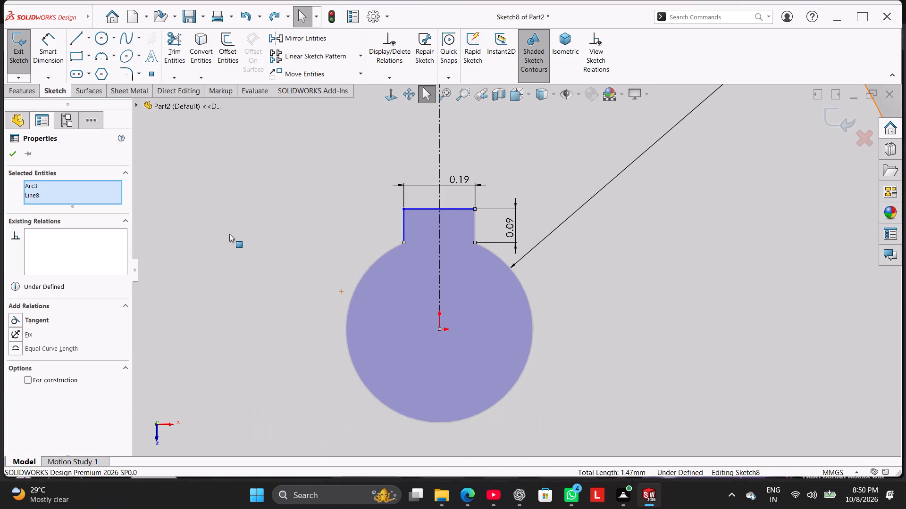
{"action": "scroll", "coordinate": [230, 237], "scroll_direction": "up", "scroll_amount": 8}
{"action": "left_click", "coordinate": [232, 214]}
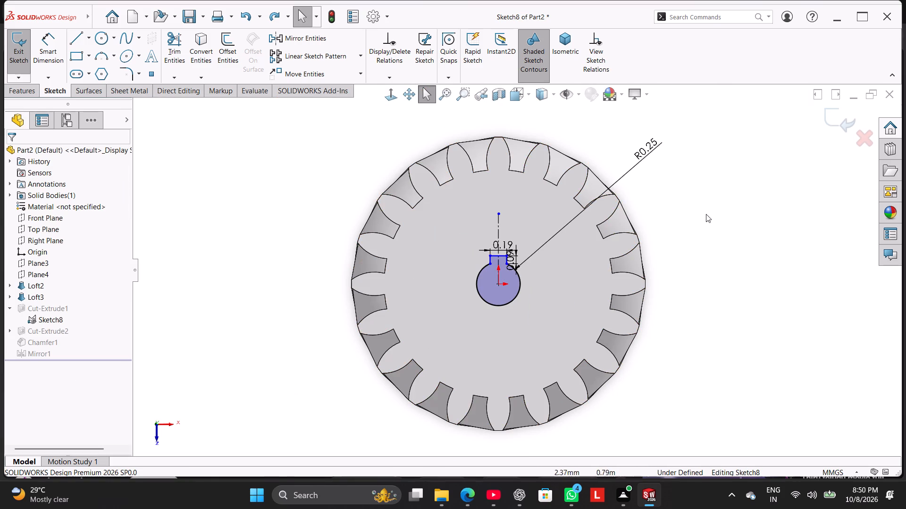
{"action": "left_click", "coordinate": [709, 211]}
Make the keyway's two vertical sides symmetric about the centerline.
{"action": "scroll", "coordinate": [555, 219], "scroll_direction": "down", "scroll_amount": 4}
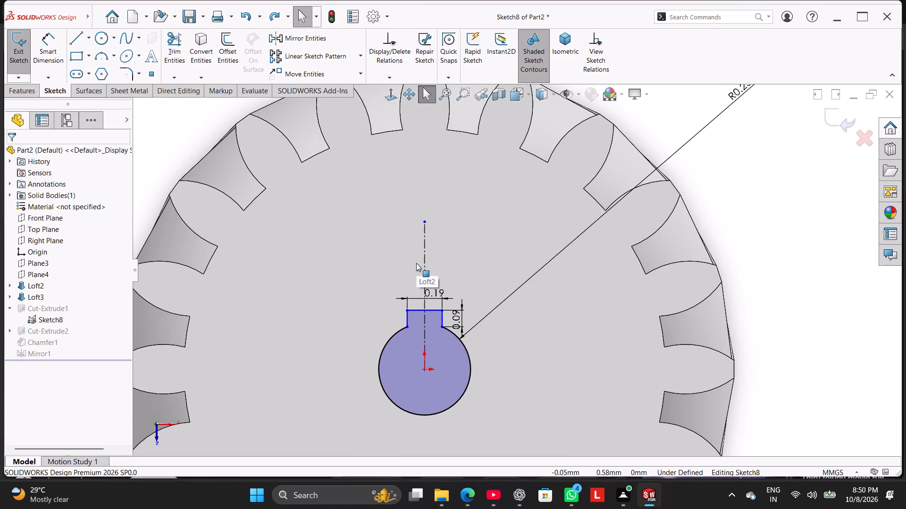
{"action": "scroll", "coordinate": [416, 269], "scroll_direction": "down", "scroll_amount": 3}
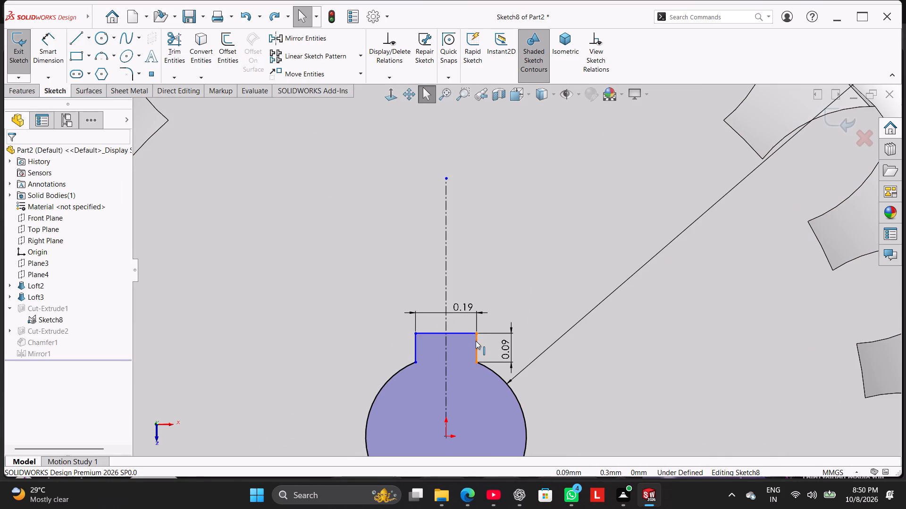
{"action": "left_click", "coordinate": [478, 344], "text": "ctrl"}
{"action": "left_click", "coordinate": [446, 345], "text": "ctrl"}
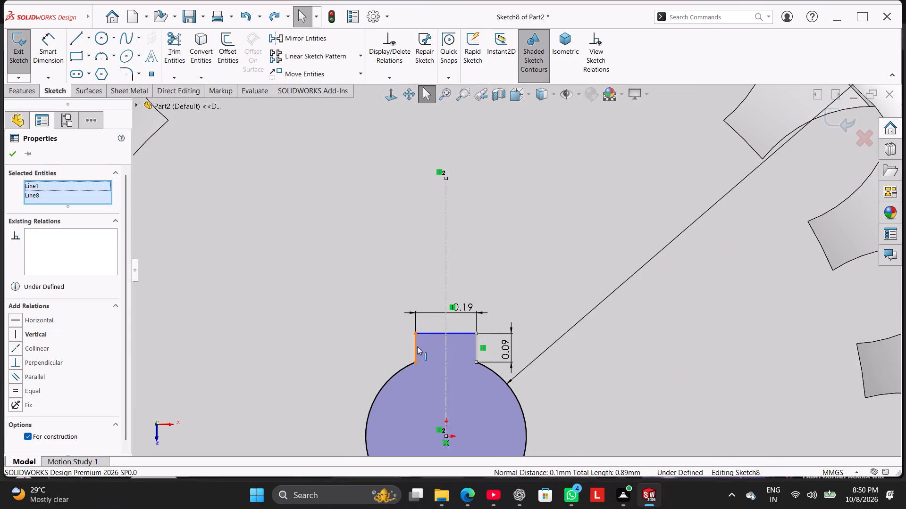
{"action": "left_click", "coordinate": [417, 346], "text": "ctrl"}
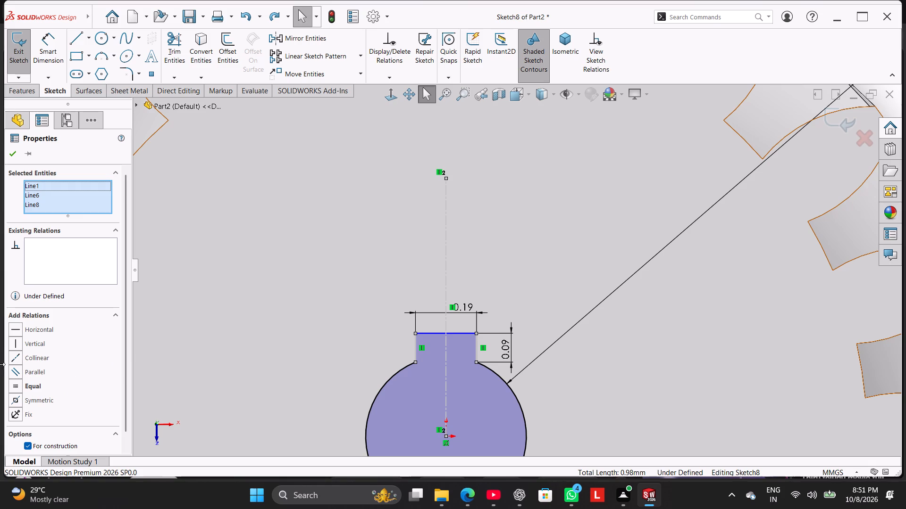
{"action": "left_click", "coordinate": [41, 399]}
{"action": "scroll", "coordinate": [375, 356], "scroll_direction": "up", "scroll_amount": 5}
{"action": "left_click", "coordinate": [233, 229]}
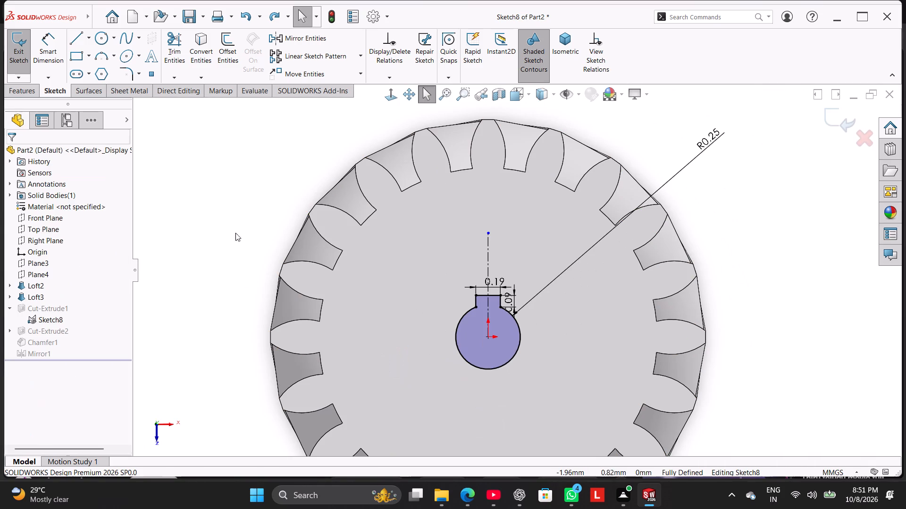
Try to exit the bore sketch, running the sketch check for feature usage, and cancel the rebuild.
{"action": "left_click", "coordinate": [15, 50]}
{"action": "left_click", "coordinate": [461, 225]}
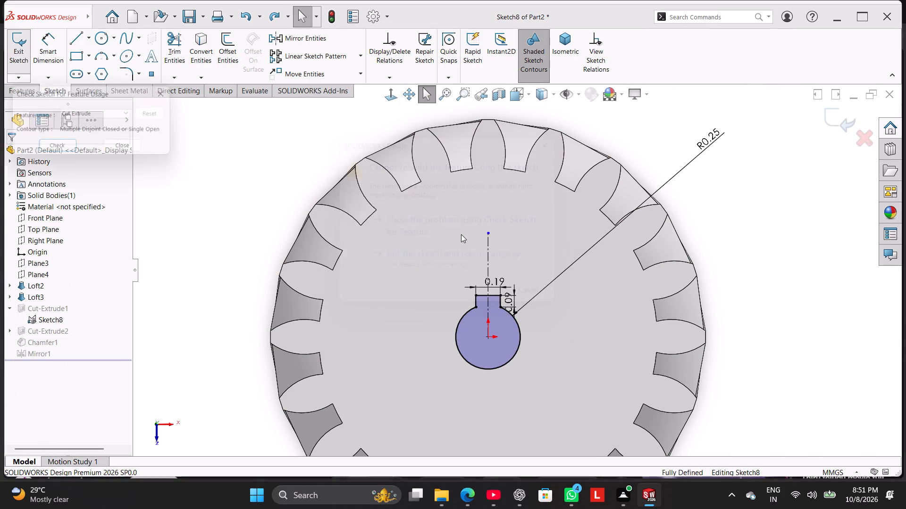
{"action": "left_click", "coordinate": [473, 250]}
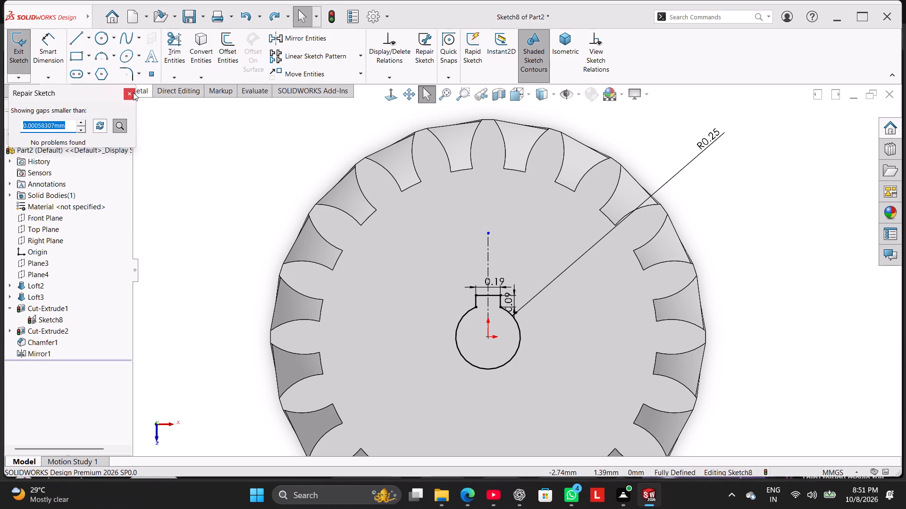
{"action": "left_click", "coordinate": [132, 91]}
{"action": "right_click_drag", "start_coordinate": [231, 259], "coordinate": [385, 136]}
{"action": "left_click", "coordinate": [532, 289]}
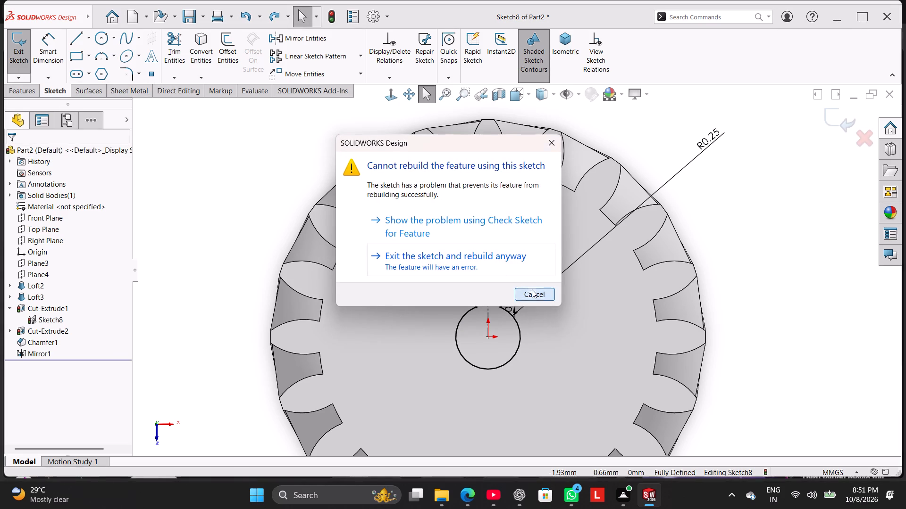
Undo the keyway's relations, trims, dimensions and rectangle, and the repositioning of the bore circle's radius dimension.
{"action": "key", "text": "ctrl+z"}
{"action": "key", "text": "ctrl+z"}
{"action": "key", "text": "ctrl+z"}
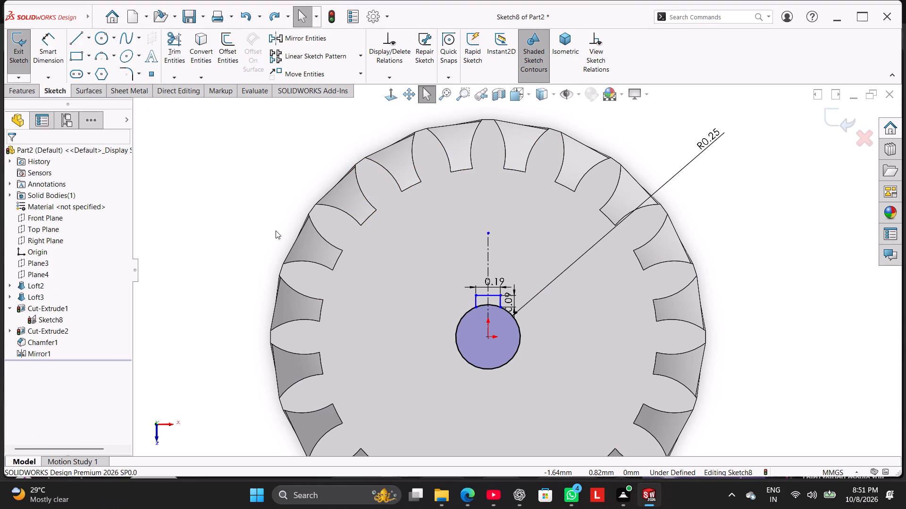
{"action": "key", "text": "ctrl+z"}
{"action": "key", "text": "ctrl+z"}
{"action": "key", "text": "ctrl+z"}
{"action": "key", "text": "ctrl+z"}
{"action": "key", "text": "ctrl+z"}
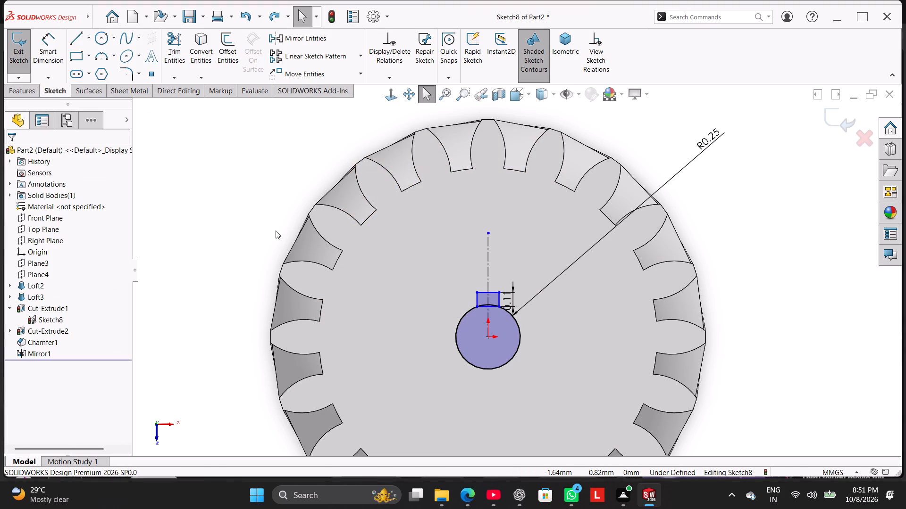
{"action": "key", "text": "ctrl+z"}
{"action": "key", "text": "ctrl+z"}
{"action": "key", "text": "ctrl+z"}
{"action": "key", "text": "ctrl+z"}
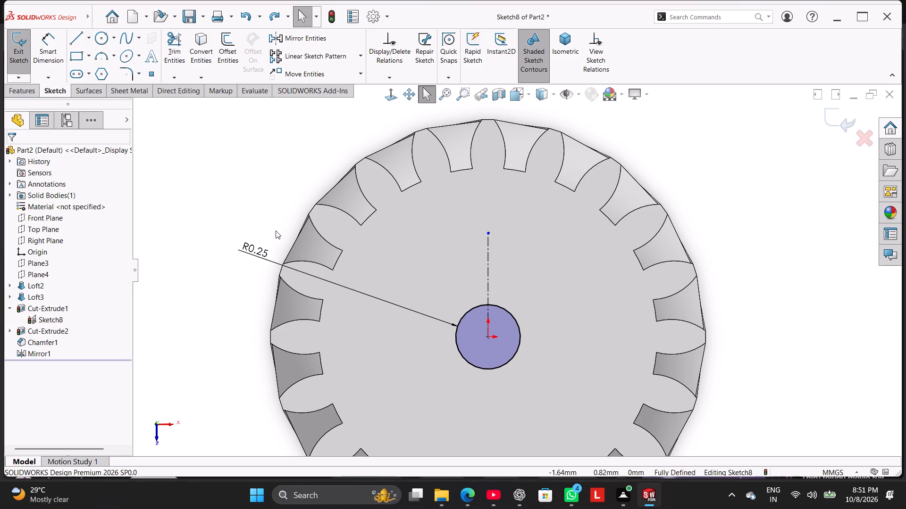
Undo the bore circle's radius value changes and its dimension's switch from diameter to radius display.
{"action": "key", "text": "ctrl+z"}
{"action": "key", "text": "ctrl+z"}
{"action": "key", "text": "ctrl+z"}
{"action": "key", "text": "ctrl+z"}
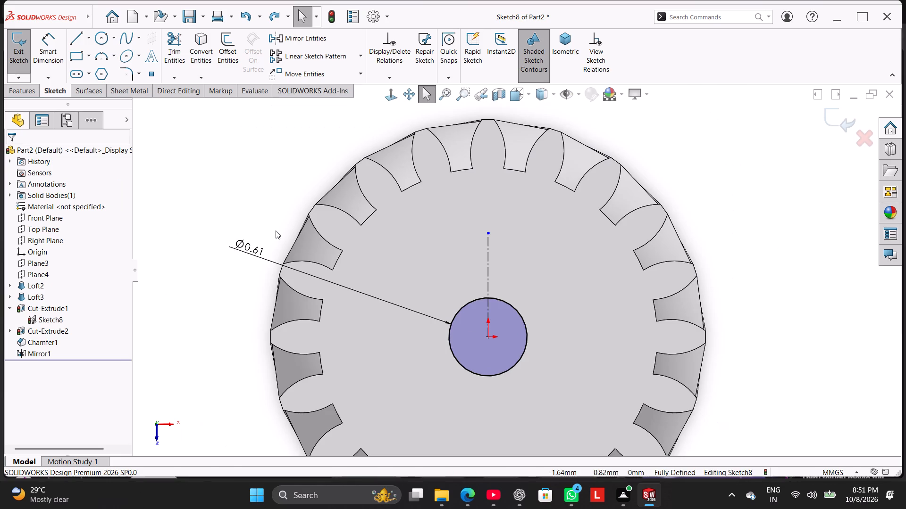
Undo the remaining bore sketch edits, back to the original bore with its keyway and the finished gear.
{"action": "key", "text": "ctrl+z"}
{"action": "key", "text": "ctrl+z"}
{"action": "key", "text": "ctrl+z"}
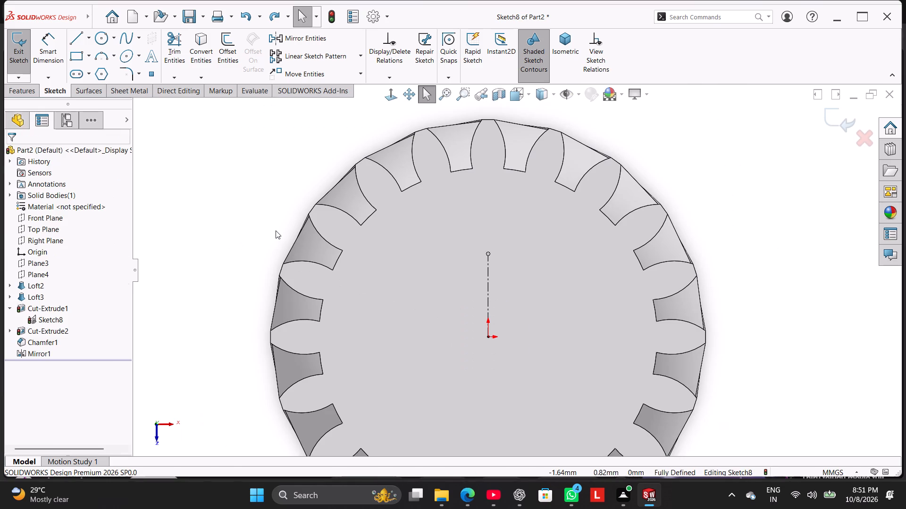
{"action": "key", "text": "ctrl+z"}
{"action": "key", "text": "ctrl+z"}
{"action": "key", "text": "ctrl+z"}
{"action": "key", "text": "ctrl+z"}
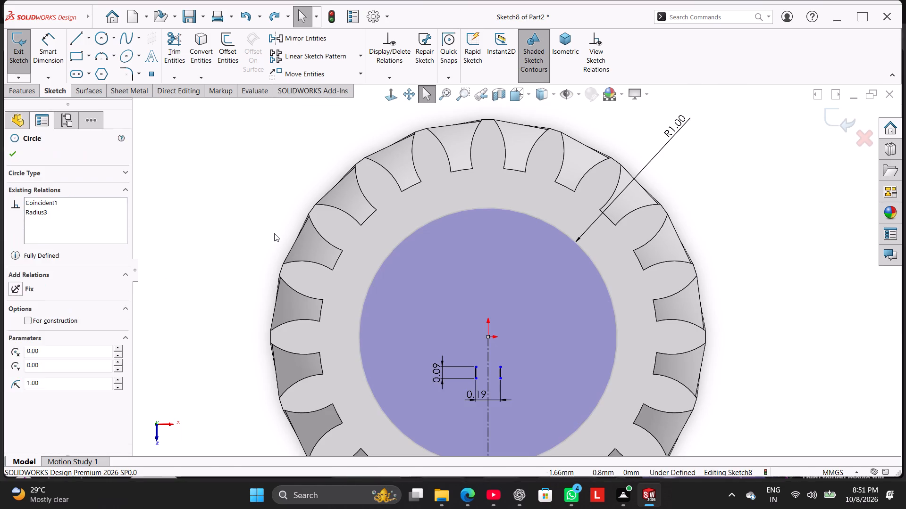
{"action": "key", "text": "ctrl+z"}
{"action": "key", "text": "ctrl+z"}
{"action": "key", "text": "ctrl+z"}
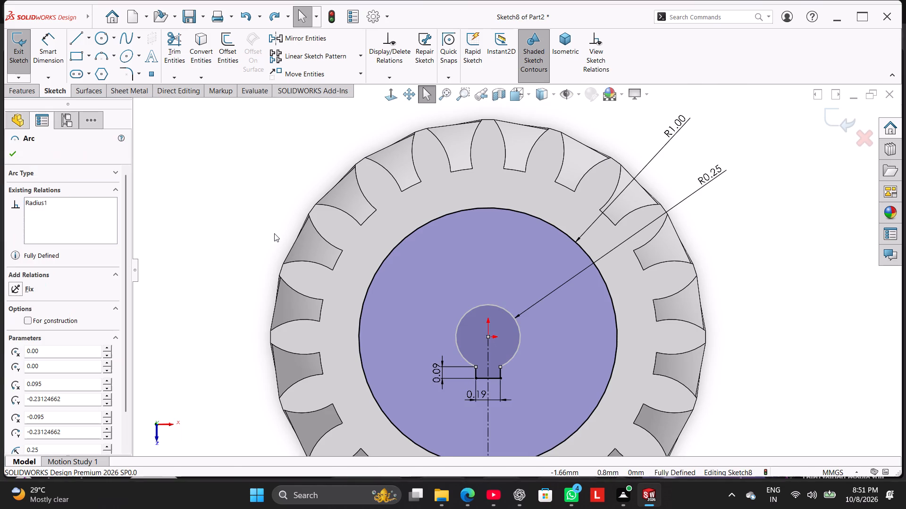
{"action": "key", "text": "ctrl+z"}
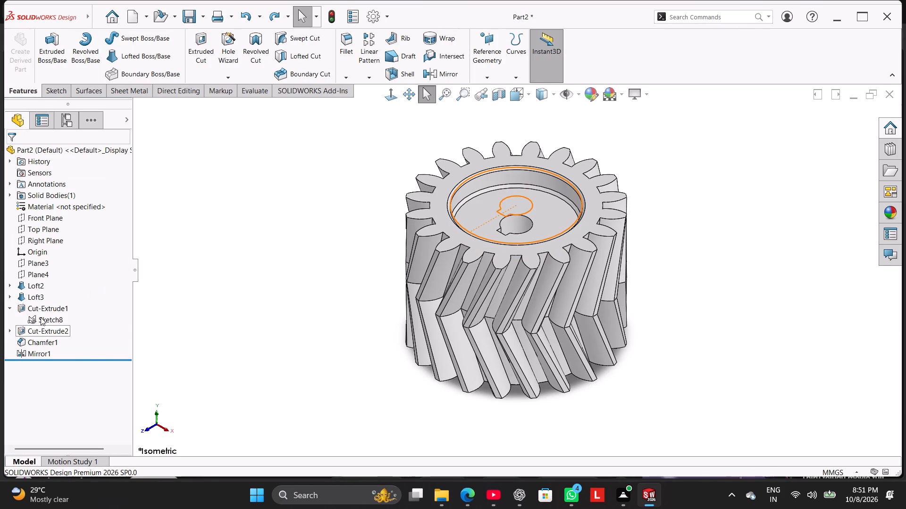
Reopen the sketch of Cut-Extrude1 and draw a horizontal centerline from the origin to the bore arc.
{"action": "right_click", "coordinate": [41, 317]}
{"action": "left_click", "coordinate": [53, 289]}
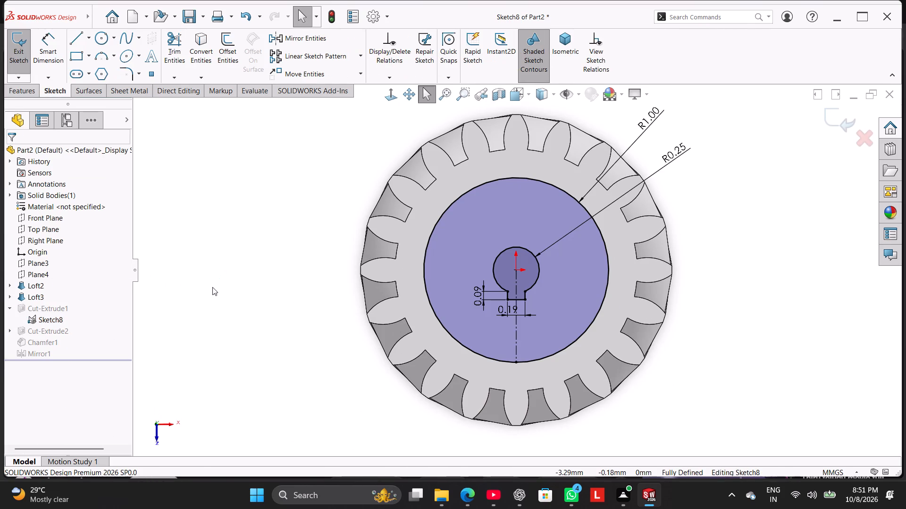
{"action": "scroll", "coordinate": [556, 264], "scroll_direction": "down", "scroll_amount": 2}
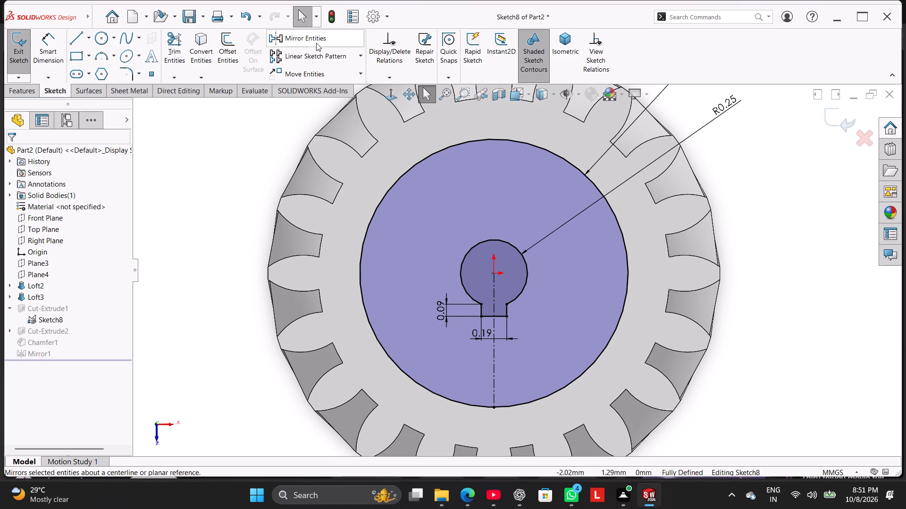
{"action": "left_click", "coordinate": [89, 32]}
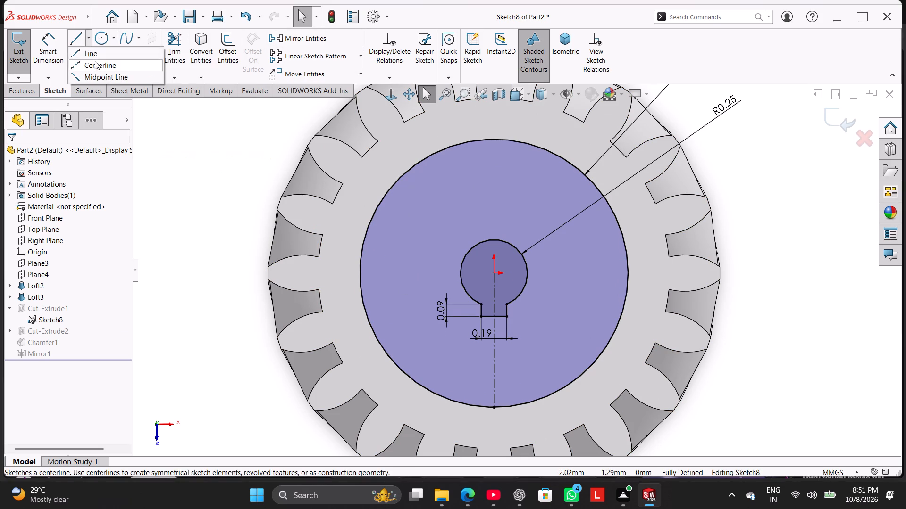
{"action": "left_click", "coordinate": [96, 65]}
{"action": "left_click", "coordinate": [493, 273]}
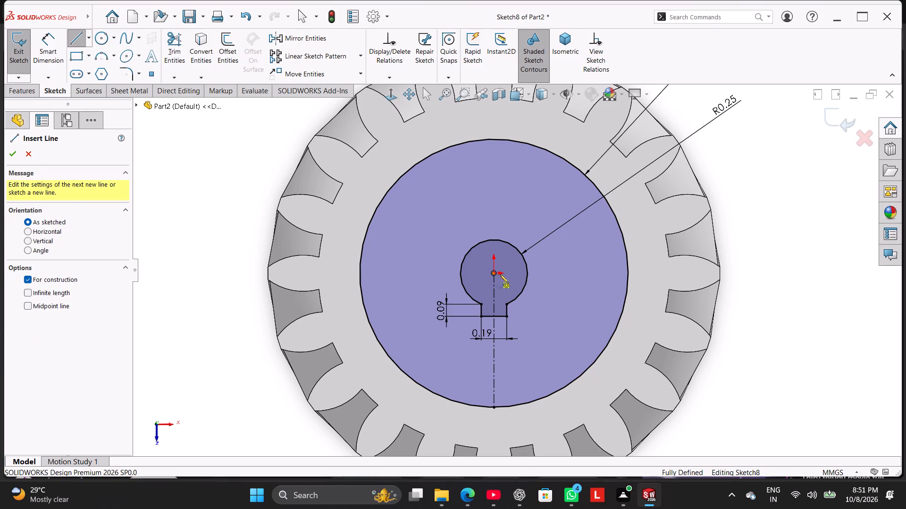
{"action": "left_click", "coordinate": [529, 274]}
{"action": "right_click", "coordinate": [198, 202]}
{"action": "left_click", "coordinate": [232, 205]}
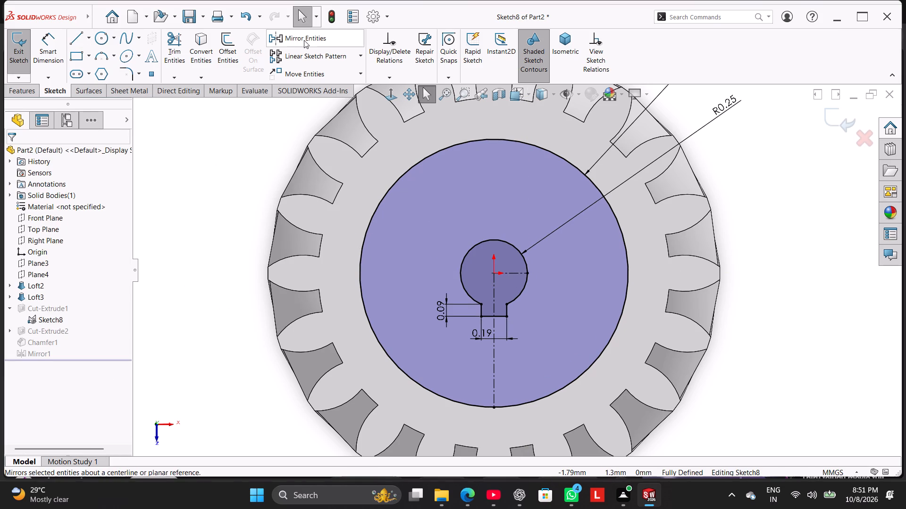
Mirror the keyway's three lines about the horizontal centerline to the opposite side of the bore.
{"action": "left_click", "coordinate": [505, 308], "text": "ctrl"}
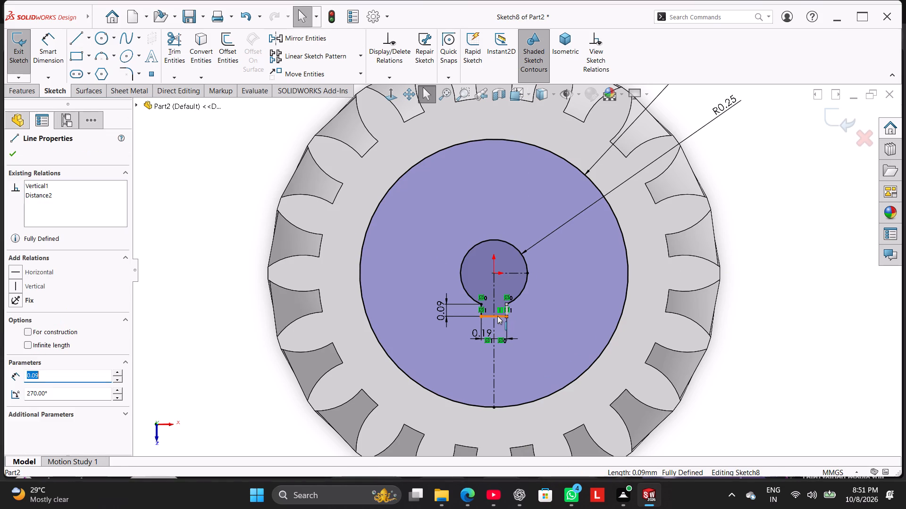
{"action": "left_click", "coordinate": [497, 316], "text": "ctrl"}
{"action": "scroll", "coordinate": [490, 287], "scroll_direction": "down", "scroll_amount": 5, "text": "ctrl"}
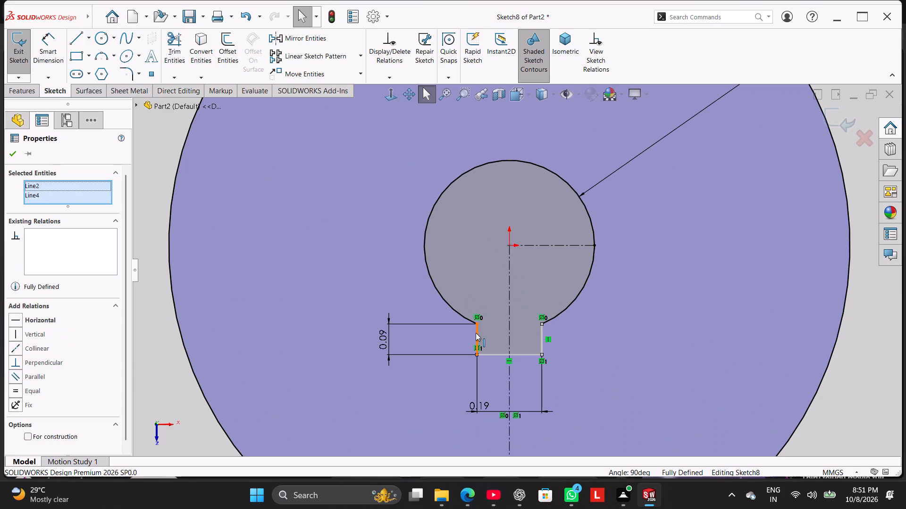
{"action": "left_click", "coordinate": [476, 333], "text": "ctrl"}
{"action": "left_click", "coordinate": [541, 244], "text": "ctrl"}
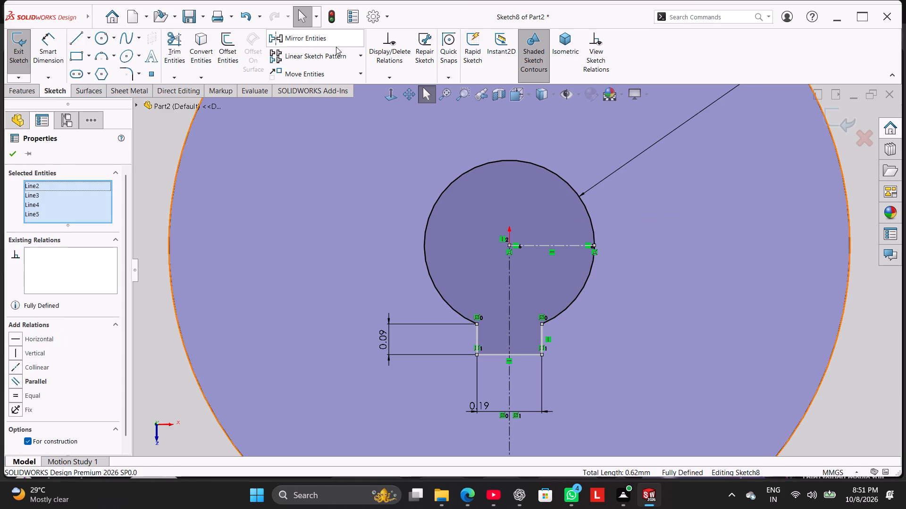
{"action": "left_click", "coordinate": [335, 44]}
{"action": "scroll", "coordinate": [437, 231], "scroll_direction": "up", "scroll_amount": 6}
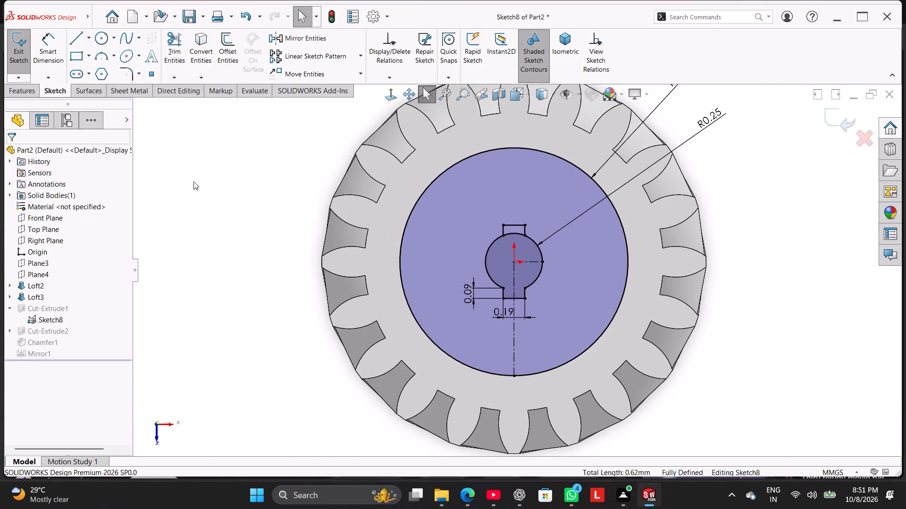
{"action": "left_click", "coordinate": [174, 167]}
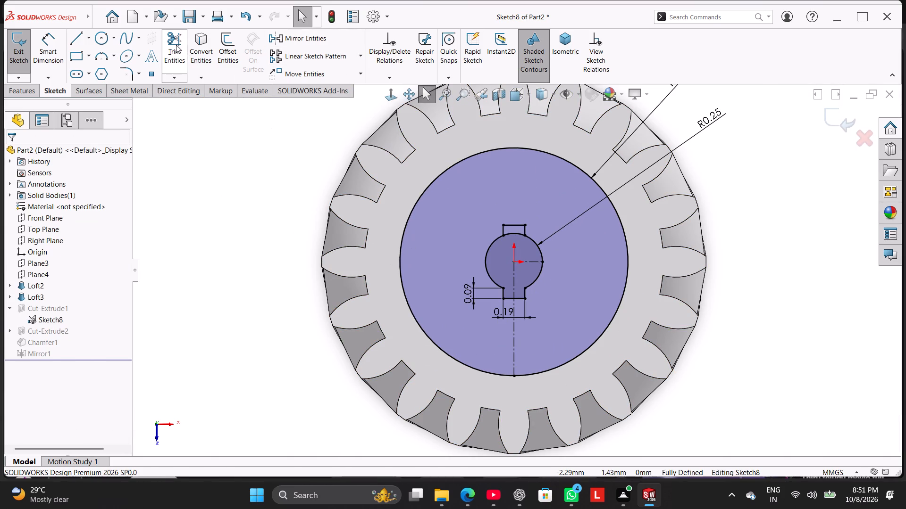
Trim the bore arc across the mirrored keyway's opening, plus the original keyway's three lines and the vertical centerline.
{"action": "left_click", "coordinate": [176, 45]}
{"action": "scroll", "coordinate": [531, 214], "scroll_direction": "down", "scroll_amount": 4}
{"action": "left_click_drag", "start_coordinate": [502, 259], "coordinate": [494, 279]}
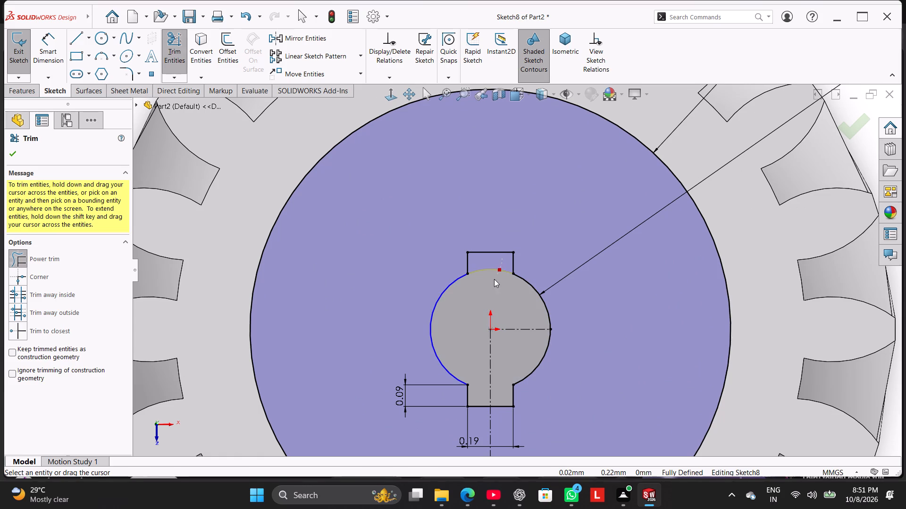
{"action": "left_click_drag", "start_coordinate": [494, 279], "coordinate": [494, 279]}
{"action": "scroll", "coordinate": [503, 357], "scroll_direction": "up", "scroll_amount": 2}
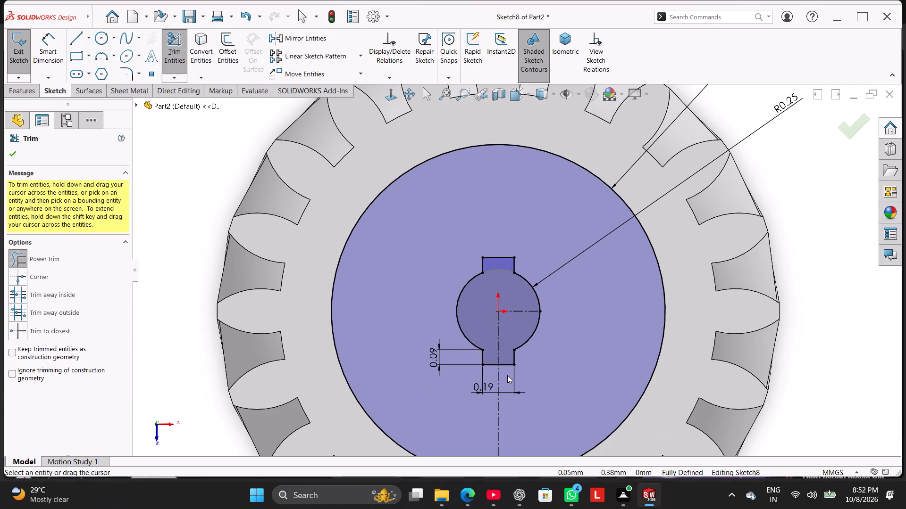
{"action": "left_click_drag", "start_coordinate": [532, 361], "coordinate": [475, 360]}
{"action": "left_click_drag", "start_coordinate": [513, 381], "coordinate": [507, 372]}
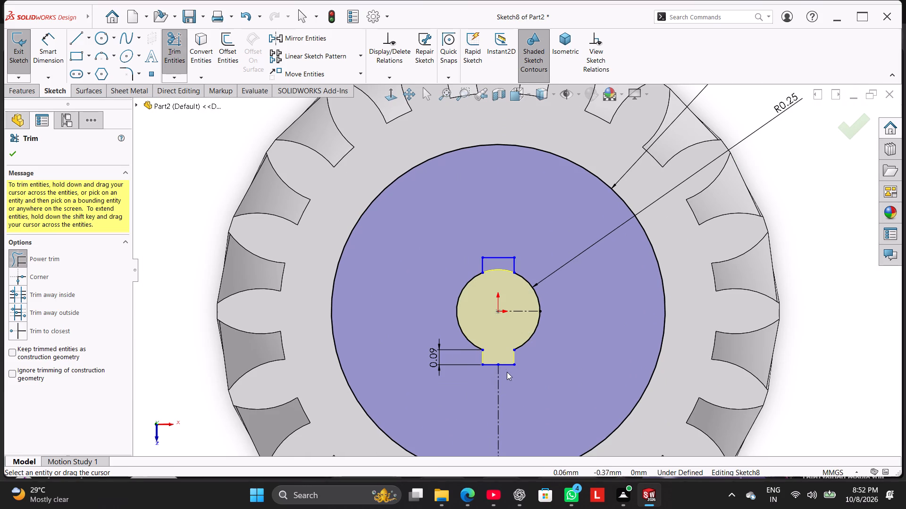
{"action": "left_click_drag", "start_coordinate": [507, 372], "coordinate": [502, 378]}
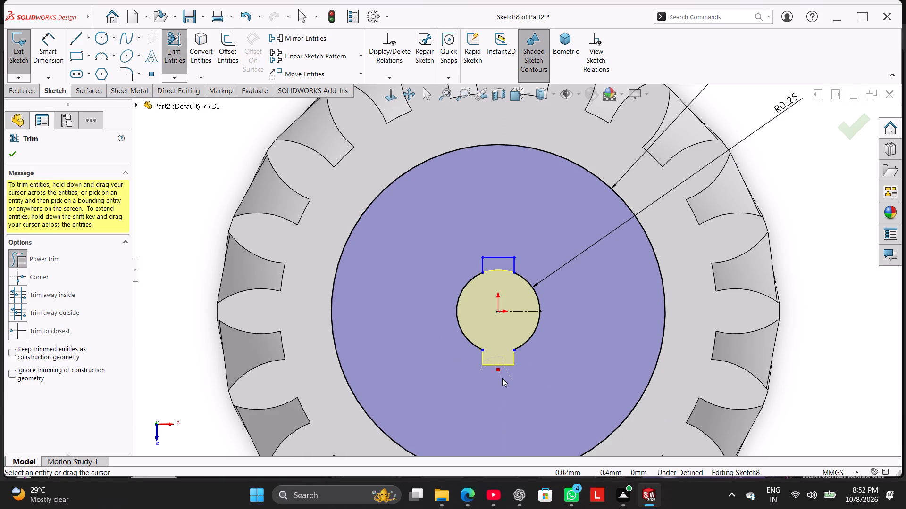
{"action": "left_click_drag", "start_coordinate": [502, 378], "coordinate": [491, 369]}
{"action": "right_click", "coordinate": [170, 166]}
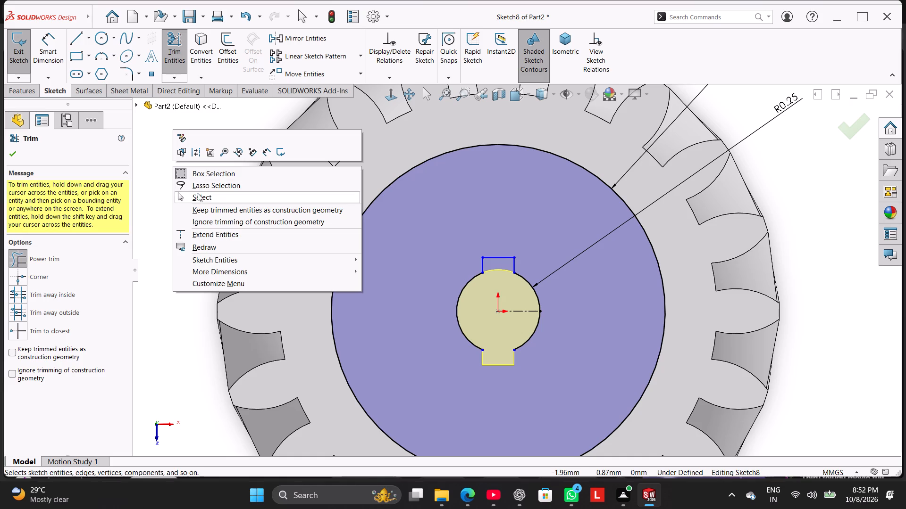
{"action": "left_click", "coordinate": [198, 195]}
Delete the horizontal centerline inside the bore.
{"action": "scroll", "coordinate": [362, 250], "scroll_direction": "down", "scroll_amount": 3}
{"action": "scroll", "coordinate": [362, 252], "scroll_direction": "up", "scroll_amount": 3}
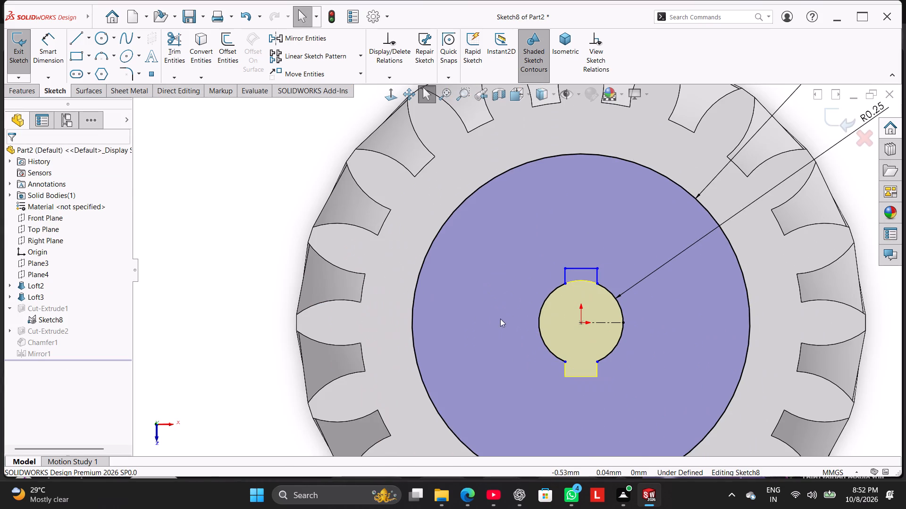
{"action": "right_click", "coordinate": [604, 322]}
{"action": "left_click", "coordinate": [628, 460]}
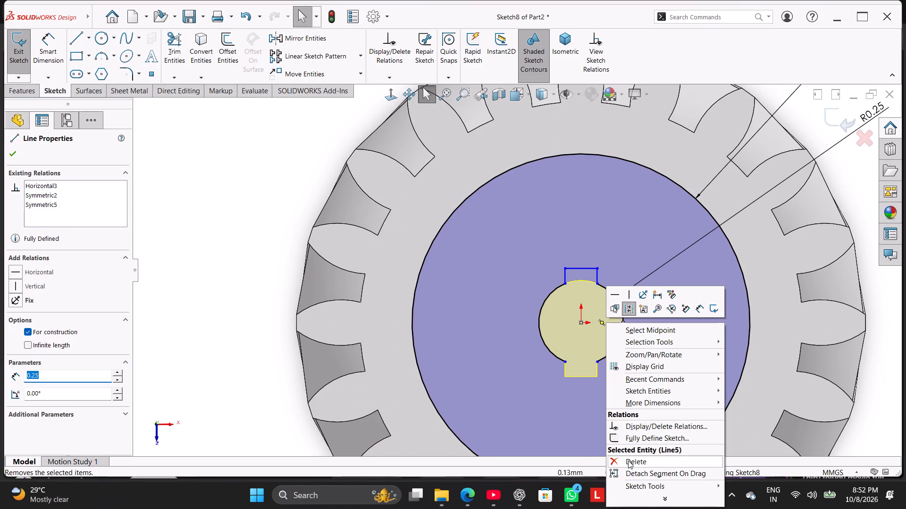
Draw a vertical centerline about 0.32 mm long from the origin to the midpoint of the mirrored keyway's outer edge.
{"action": "left_click", "coordinate": [89, 37]}
{"action": "left_click", "coordinate": [92, 65]}
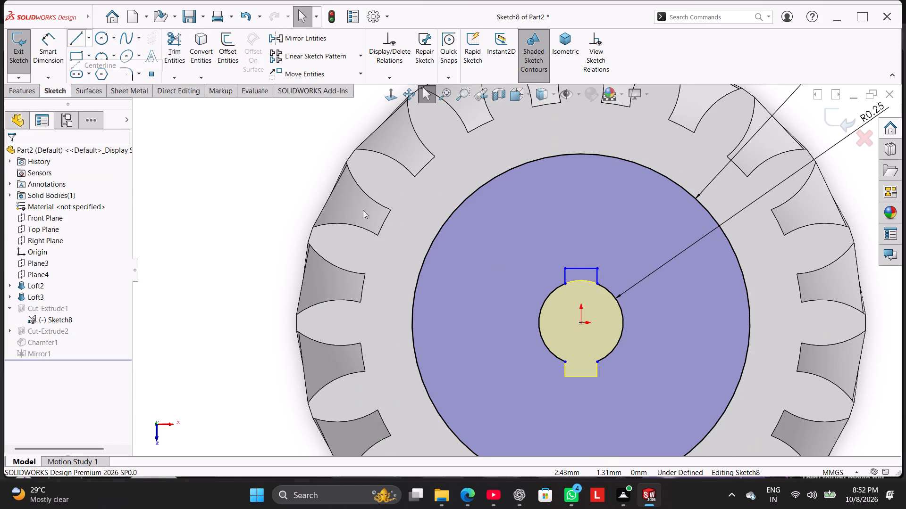
{"action": "scroll", "coordinate": [476, 283], "scroll_direction": "down", "scroll_amount": 3}
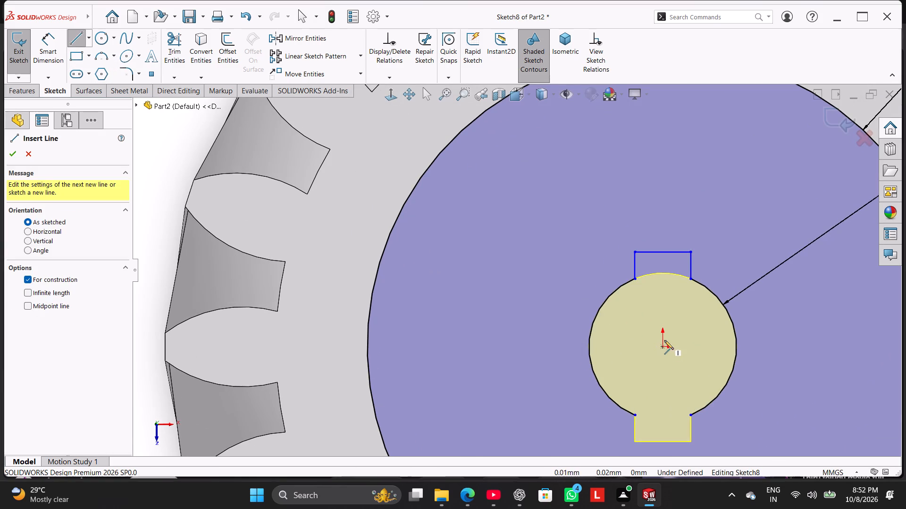
{"action": "left_click", "coordinate": [663, 346]}
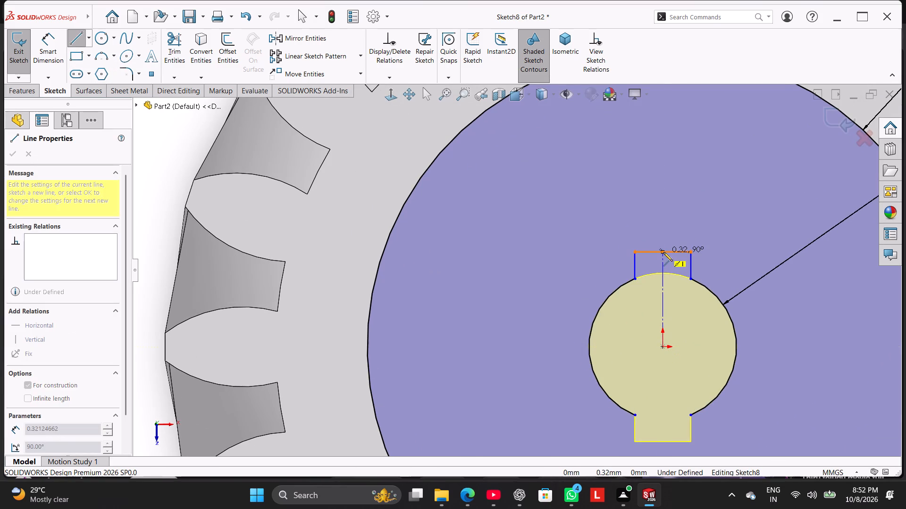
{"action": "left_click", "coordinate": [663, 252]}
{"action": "scroll", "coordinate": [306, 233], "scroll_direction": "up", "scroll_amount": 2}
{"action": "right_click", "coordinate": [235, 195]}
{"action": "left_click", "coordinate": [261, 201]}
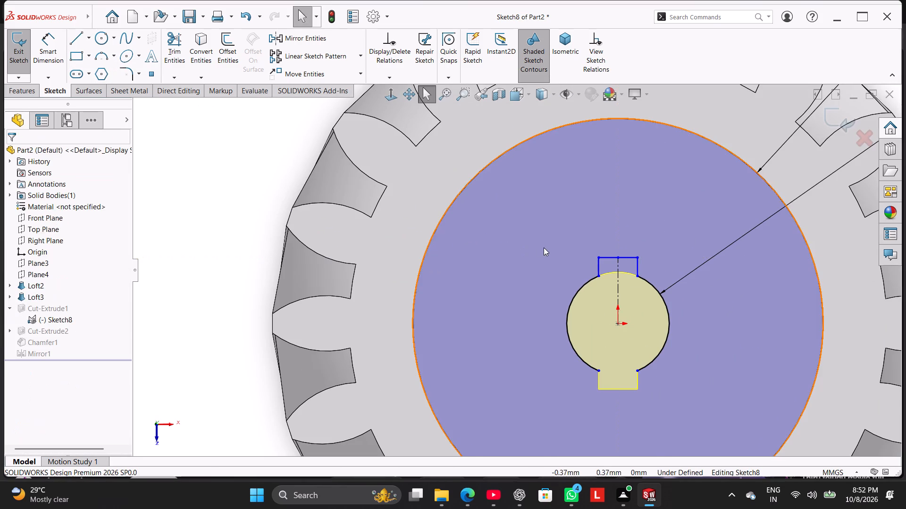
Dimension the mirrored keyway with a side height of 0.09 mm and a width of 0.19 mm.
{"action": "left_click", "coordinate": [43, 47]}
{"action": "scroll", "coordinate": [710, 305], "scroll_direction": "down", "scroll_amount": 3}
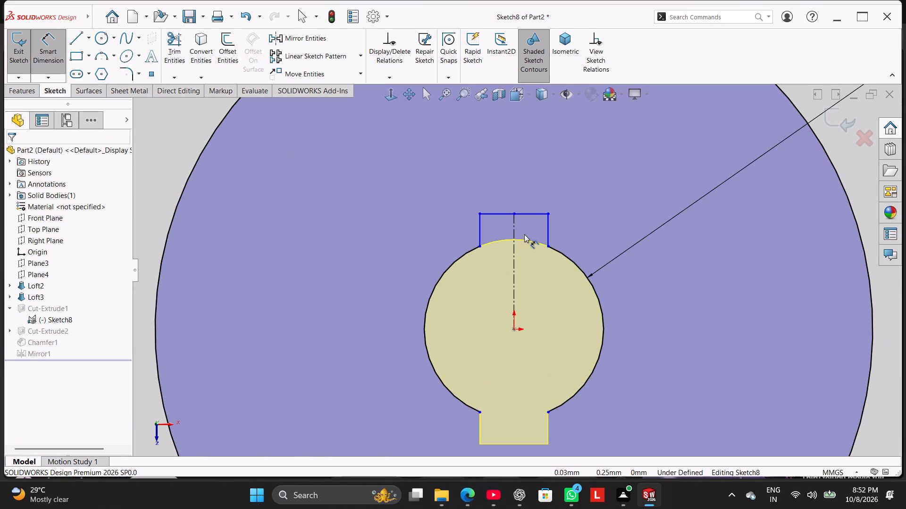
{"action": "left_click", "coordinate": [546, 227]}
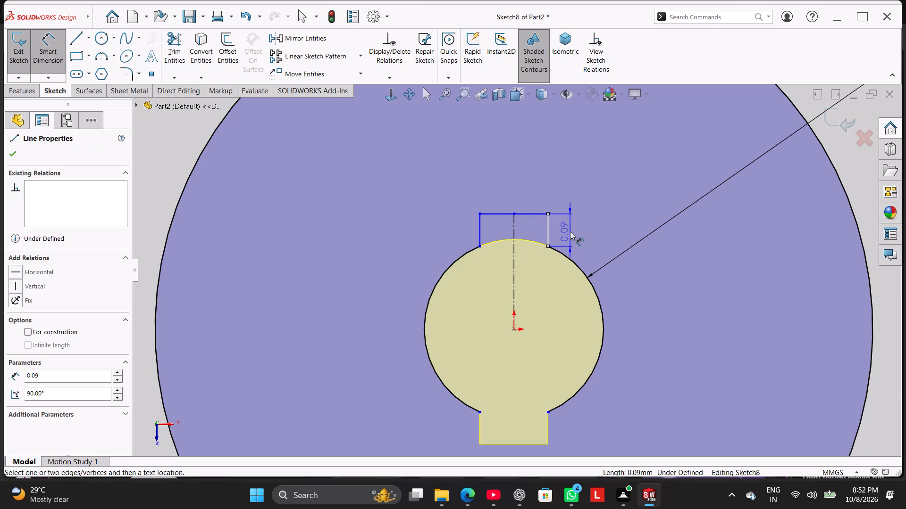
{"action": "left_click", "coordinate": [570, 231]}
{"action": "left_click", "coordinate": [582, 173]}
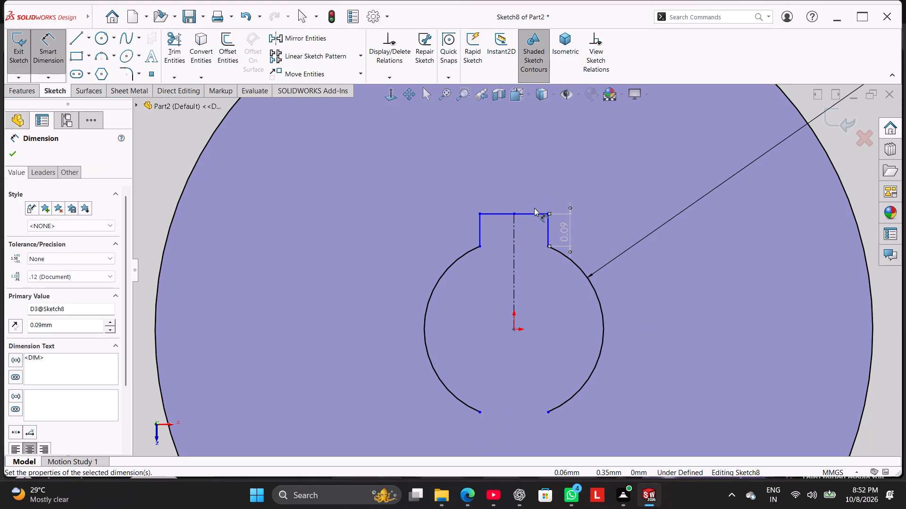
{"action": "left_click", "coordinate": [534, 213]}
{"action": "left_click", "coordinate": [521, 185]}
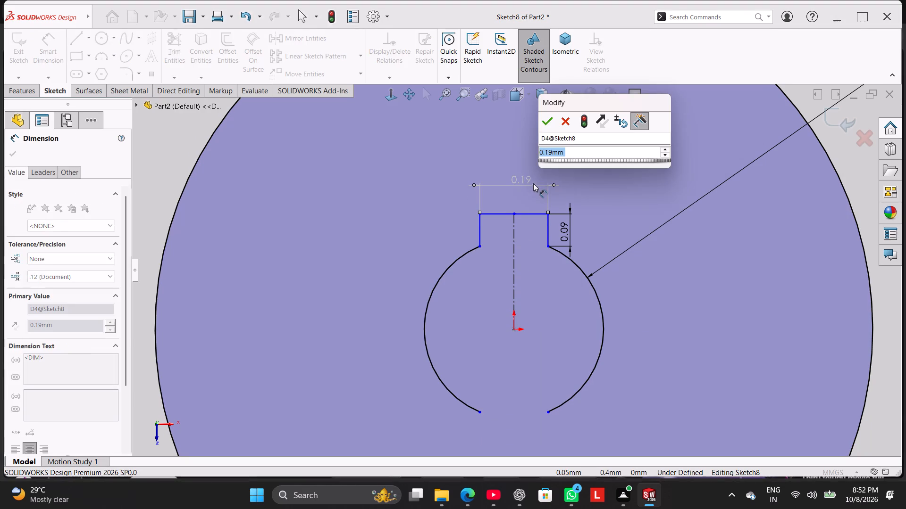
{"action": "left_click", "coordinate": [545, 127]}
{"action": "right_click", "coordinate": [300, 193]}
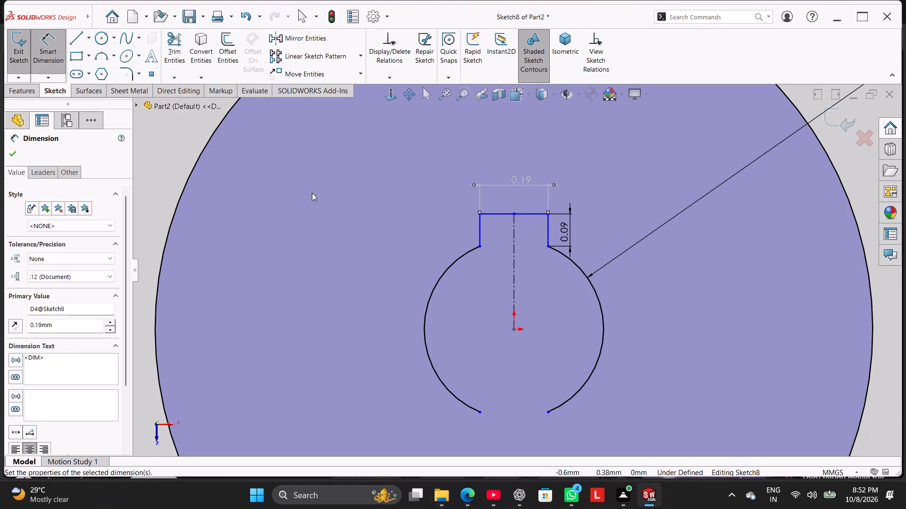
{"action": "left_click", "coordinate": [330, 220]}
Make the mirrored keyway's two vertical sides symmetric about the vertical centerline.
{"action": "left_click", "coordinate": [549, 227], "text": "ctrl"}
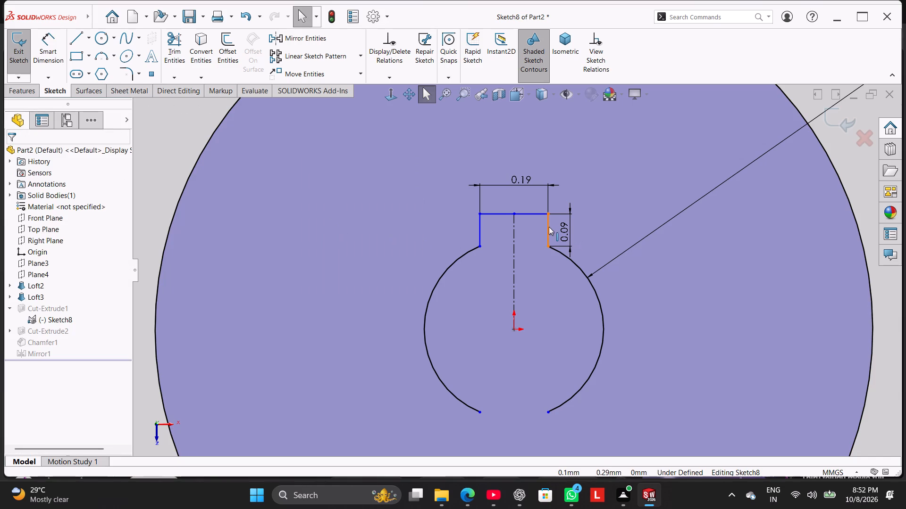
{"action": "left_click", "coordinate": [481, 229], "text": "ctrl"}
{"action": "left_click", "coordinate": [513, 242], "text": "ctrl"}
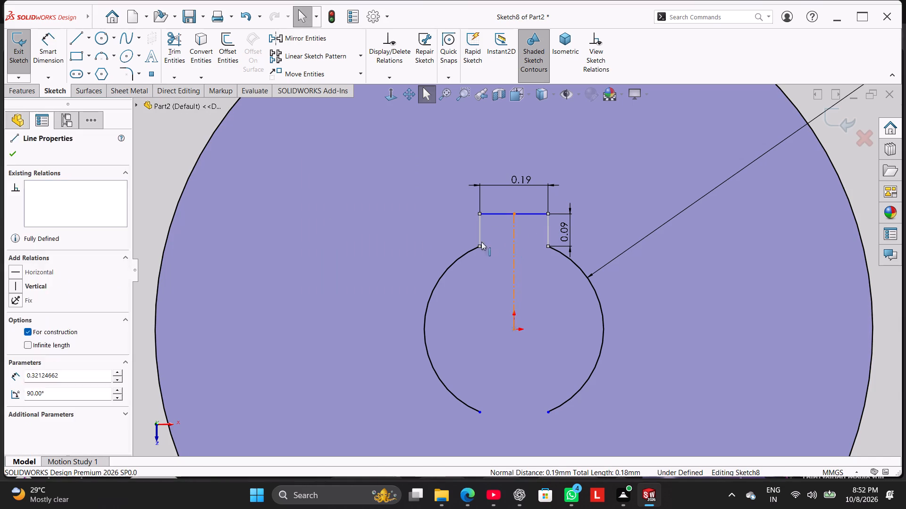
{"action": "left_click", "coordinate": [40, 397]}
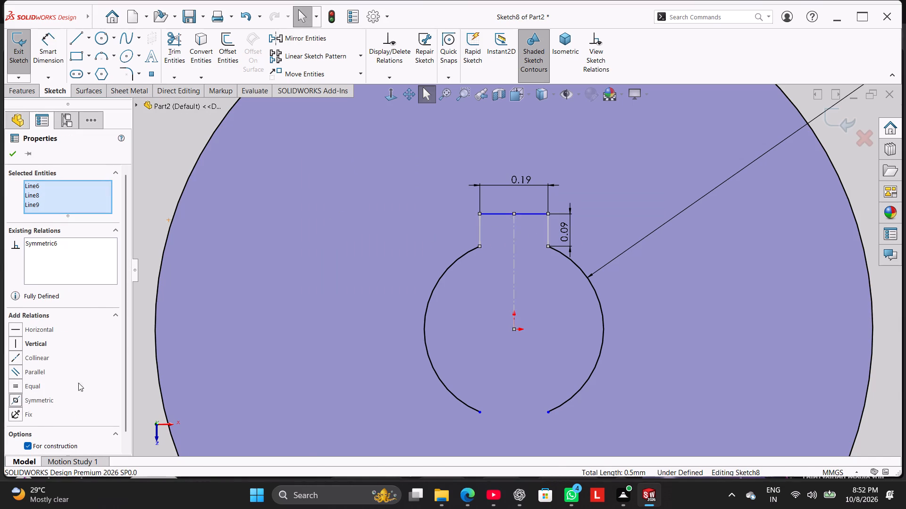
{"action": "scroll", "coordinate": [272, 363], "scroll_direction": "up", "scroll_amount": 2}
{"action": "scroll", "coordinate": [253, 292], "scroll_direction": "up", "scroll_amount": 2}
{"action": "left_click", "coordinate": [210, 234]}
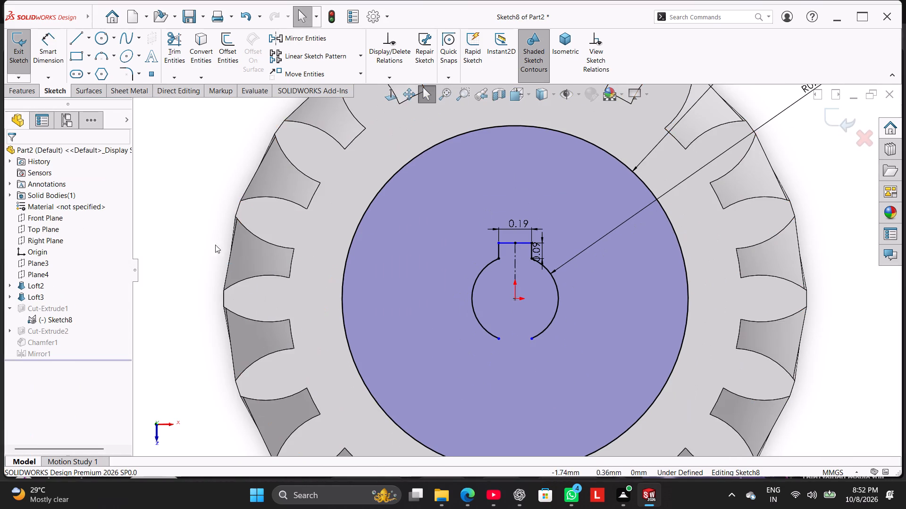
{"action": "scroll", "coordinate": [511, 278], "scroll_direction": "down", "scroll_amount": 4}
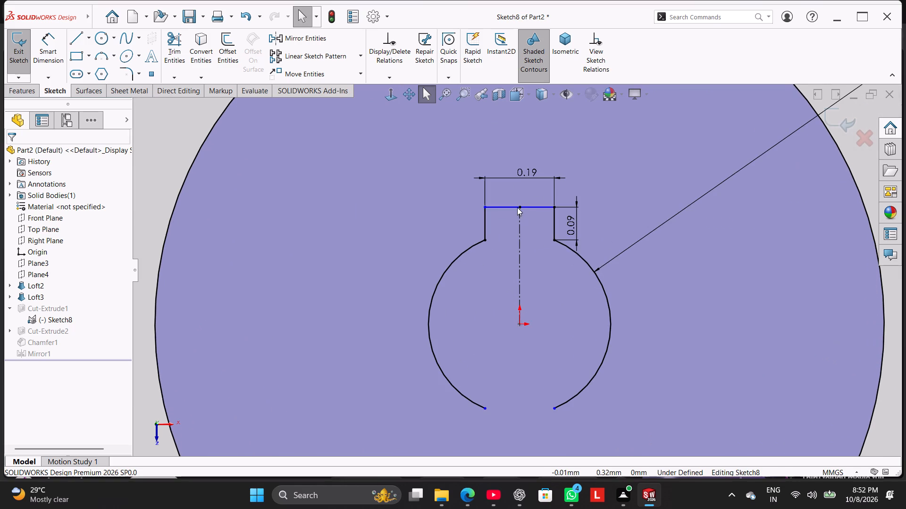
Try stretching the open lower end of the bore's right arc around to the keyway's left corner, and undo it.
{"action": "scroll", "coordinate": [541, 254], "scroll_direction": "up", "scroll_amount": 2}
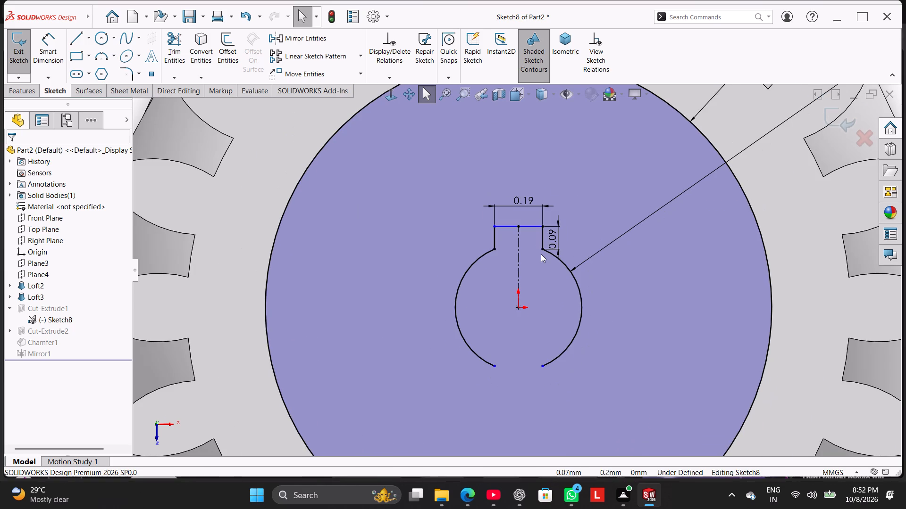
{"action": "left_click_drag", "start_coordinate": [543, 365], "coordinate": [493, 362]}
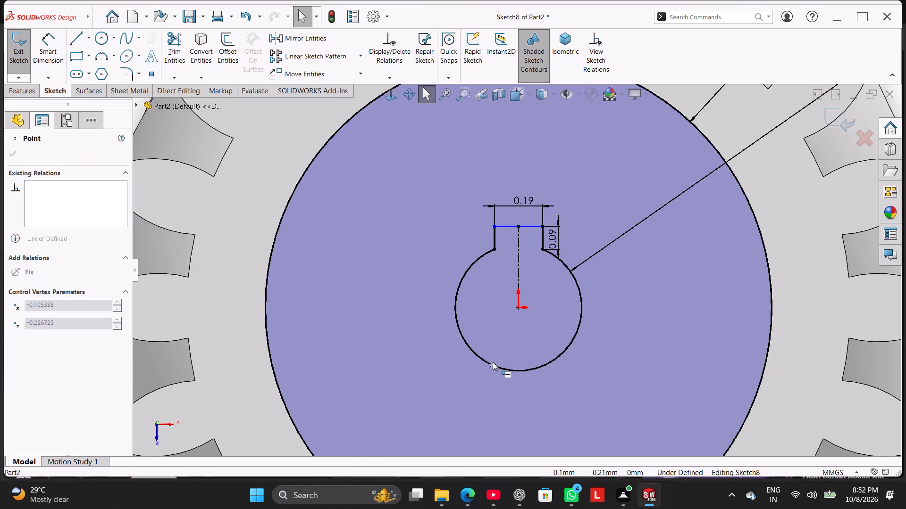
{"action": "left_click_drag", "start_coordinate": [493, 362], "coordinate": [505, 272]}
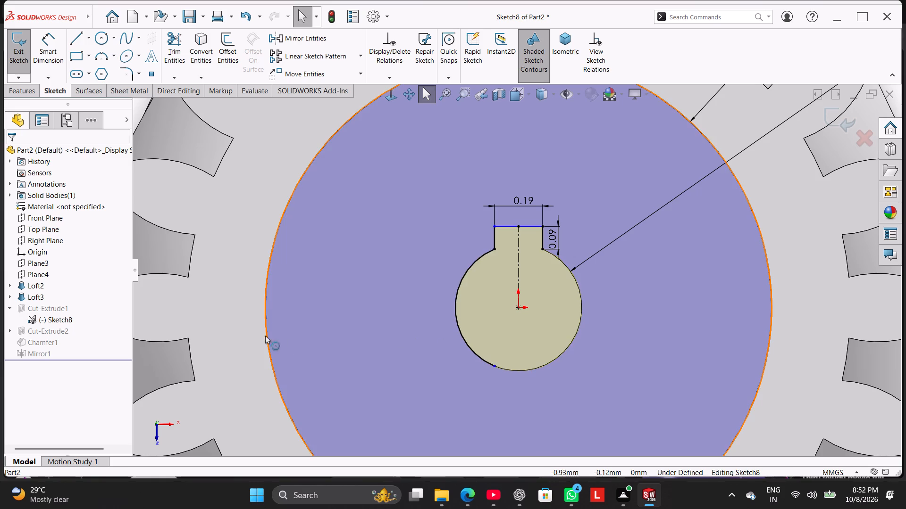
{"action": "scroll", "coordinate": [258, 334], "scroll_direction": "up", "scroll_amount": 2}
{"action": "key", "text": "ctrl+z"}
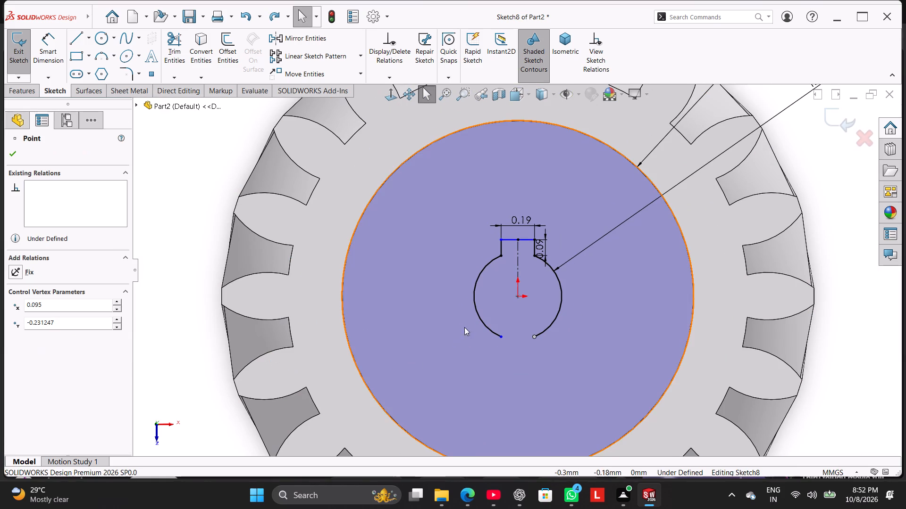
Delete the bore's left arc and extend the right arc's lower end around to the keyway's left side.
{"action": "right_click", "coordinate": [477, 309]}
{"action": "left_click", "coordinate": [512, 466]}
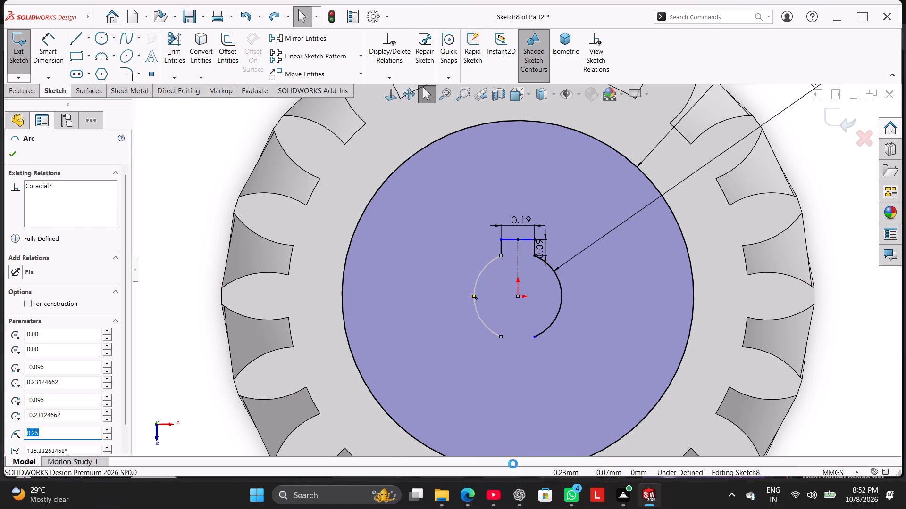
{"action": "left_click_drag", "start_coordinate": [533, 336], "coordinate": [516, 325]}
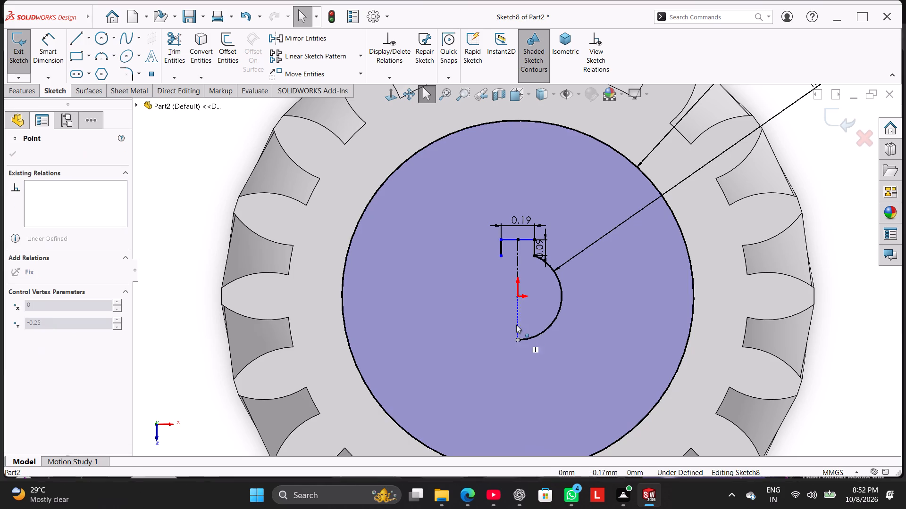
{"action": "left_click_drag", "start_coordinate": [516, 325], "coordinate": [503, 264]}
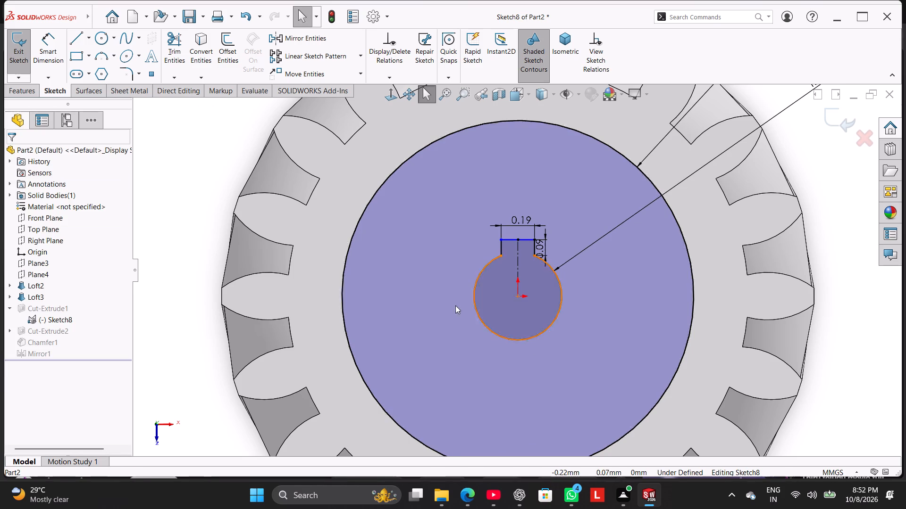
{"action": "scroll", "coordinate": [238, 323], "scroll_direction": "up", "scroll_amount": 1}
{"action": "left_click", "coordinate": [221, 271]}
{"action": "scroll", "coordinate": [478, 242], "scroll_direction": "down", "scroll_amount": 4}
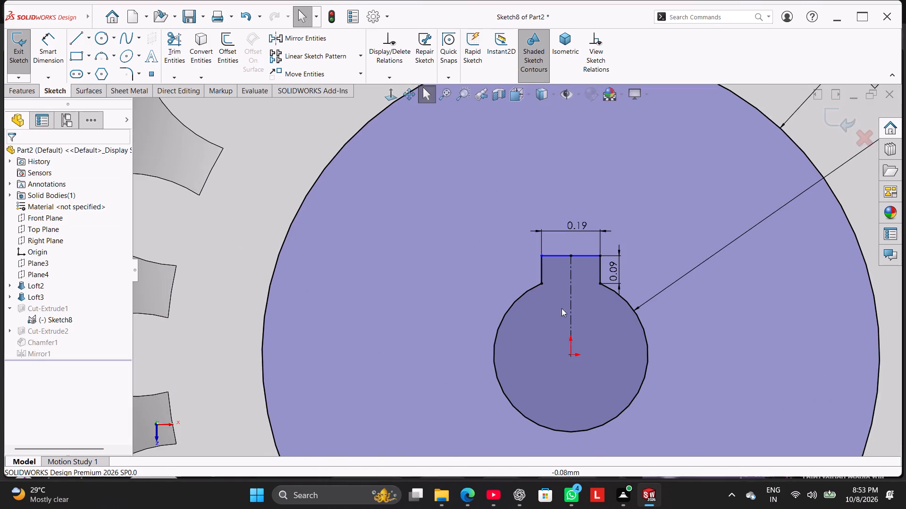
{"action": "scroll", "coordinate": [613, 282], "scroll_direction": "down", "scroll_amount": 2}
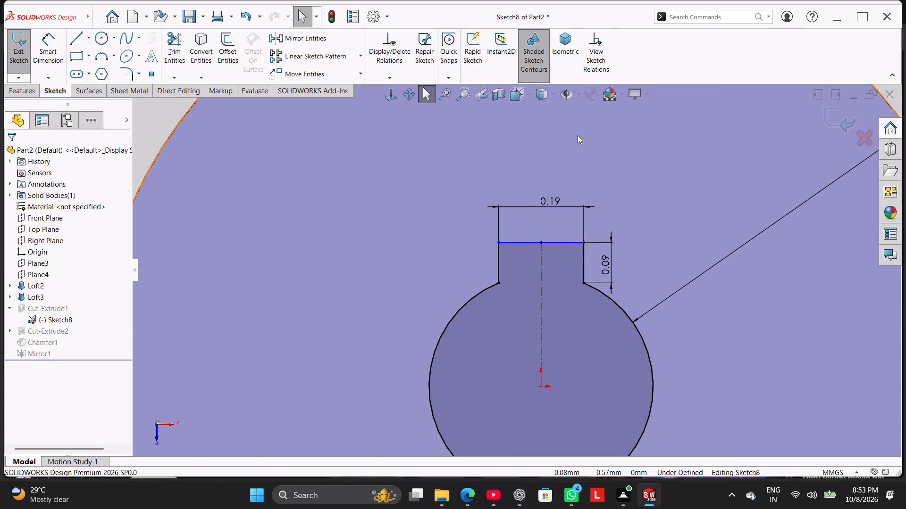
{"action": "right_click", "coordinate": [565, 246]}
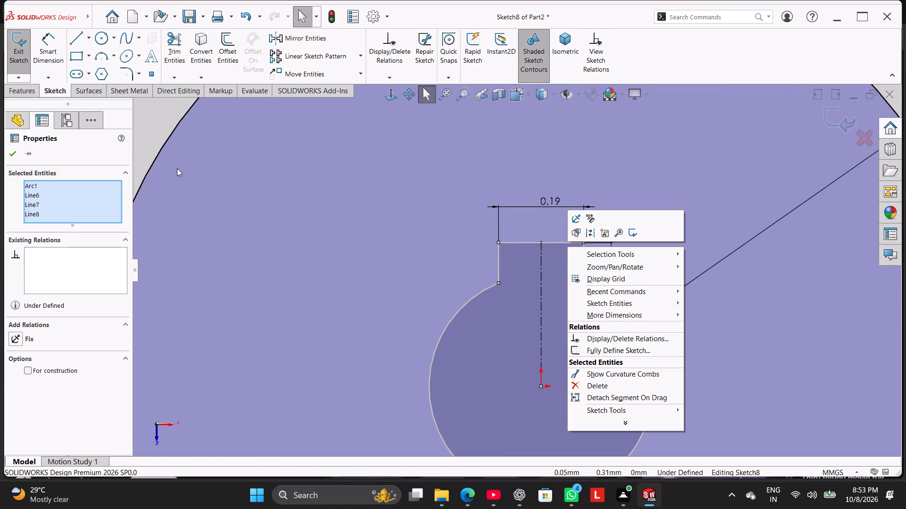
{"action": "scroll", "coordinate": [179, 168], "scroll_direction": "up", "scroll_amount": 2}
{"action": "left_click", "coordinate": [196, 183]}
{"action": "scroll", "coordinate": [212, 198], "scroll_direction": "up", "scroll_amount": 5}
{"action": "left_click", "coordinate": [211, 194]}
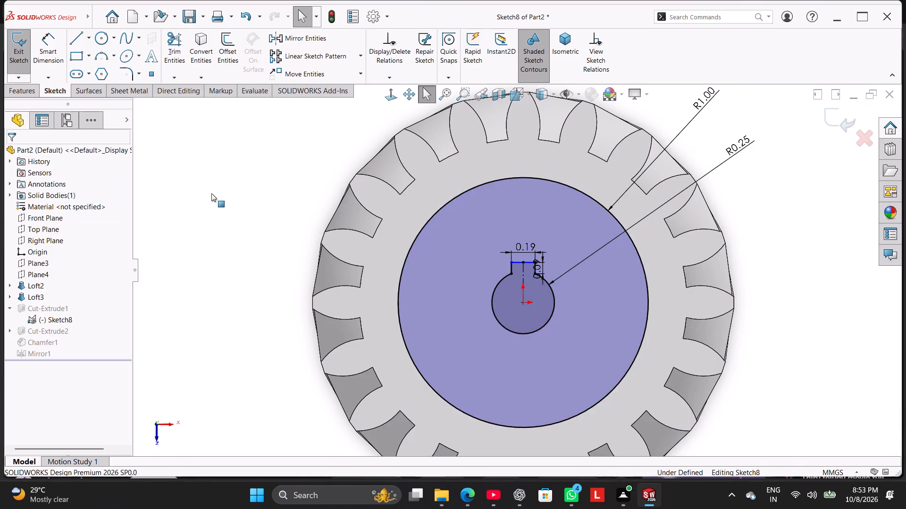
Delete the keyway's horizontal outer edge.
{"action": "scroll", "coordinate": [549, 281], "scroll_direction": "down", "scroll_amount": 3}
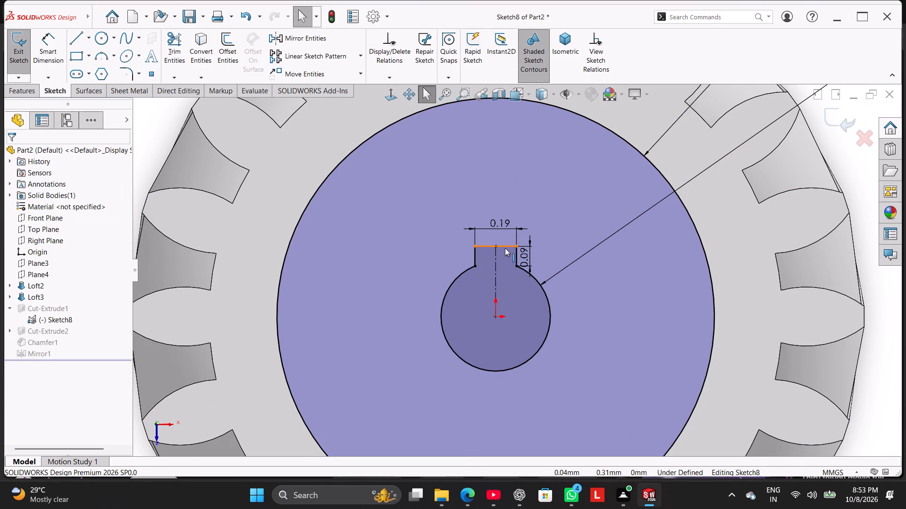
{"action": "right_click", "coordinate": [505, 248]}
{"action": "left_click", "coordinate": [538, 395]}
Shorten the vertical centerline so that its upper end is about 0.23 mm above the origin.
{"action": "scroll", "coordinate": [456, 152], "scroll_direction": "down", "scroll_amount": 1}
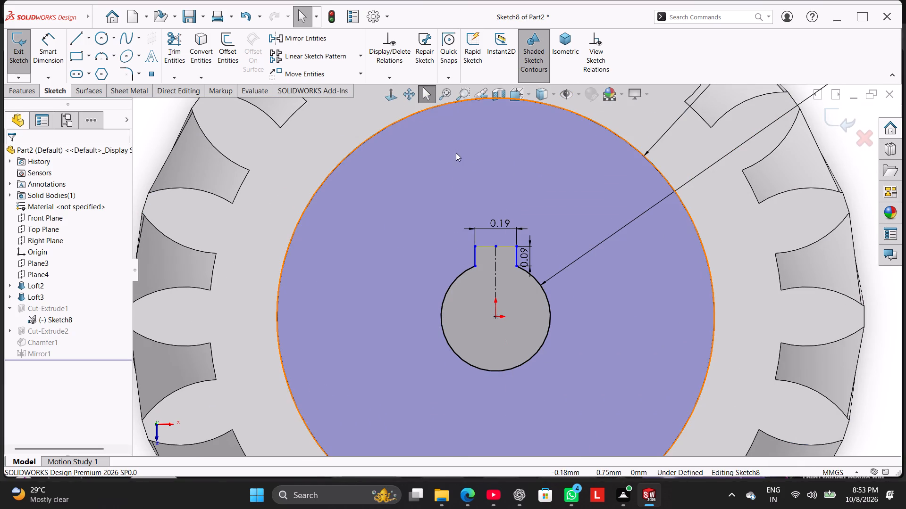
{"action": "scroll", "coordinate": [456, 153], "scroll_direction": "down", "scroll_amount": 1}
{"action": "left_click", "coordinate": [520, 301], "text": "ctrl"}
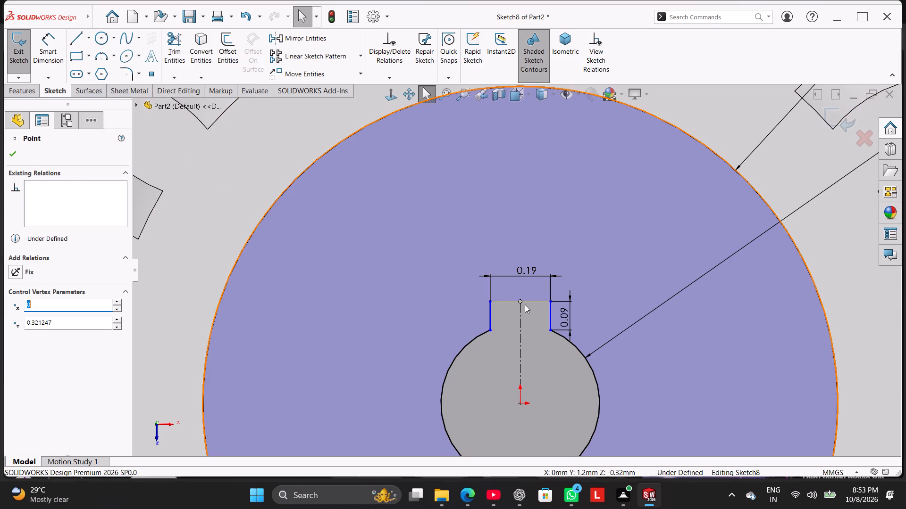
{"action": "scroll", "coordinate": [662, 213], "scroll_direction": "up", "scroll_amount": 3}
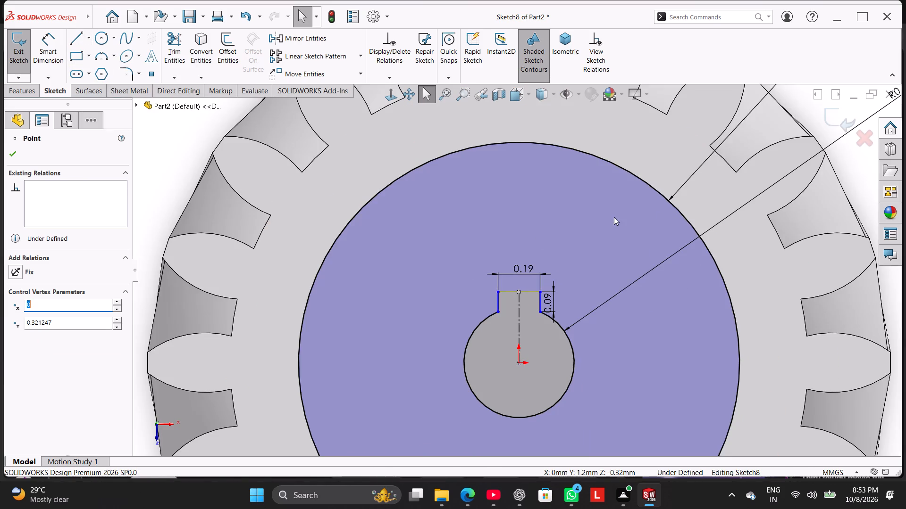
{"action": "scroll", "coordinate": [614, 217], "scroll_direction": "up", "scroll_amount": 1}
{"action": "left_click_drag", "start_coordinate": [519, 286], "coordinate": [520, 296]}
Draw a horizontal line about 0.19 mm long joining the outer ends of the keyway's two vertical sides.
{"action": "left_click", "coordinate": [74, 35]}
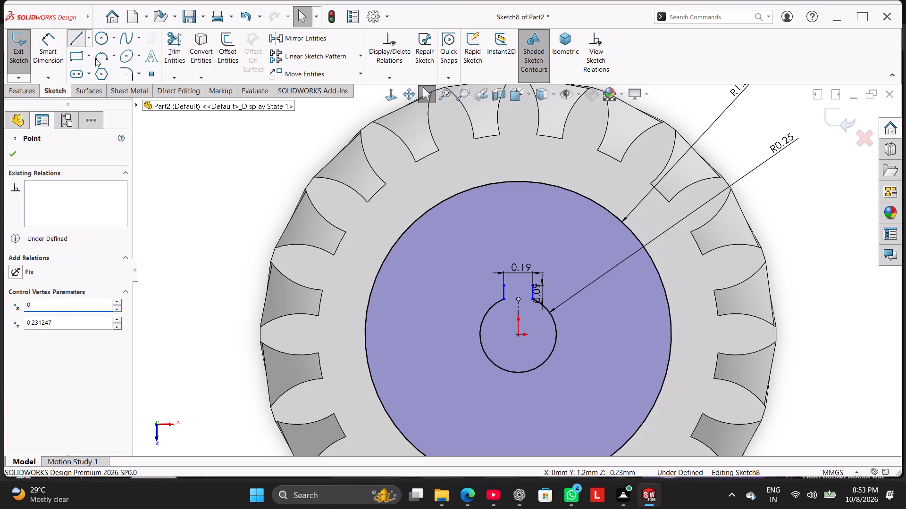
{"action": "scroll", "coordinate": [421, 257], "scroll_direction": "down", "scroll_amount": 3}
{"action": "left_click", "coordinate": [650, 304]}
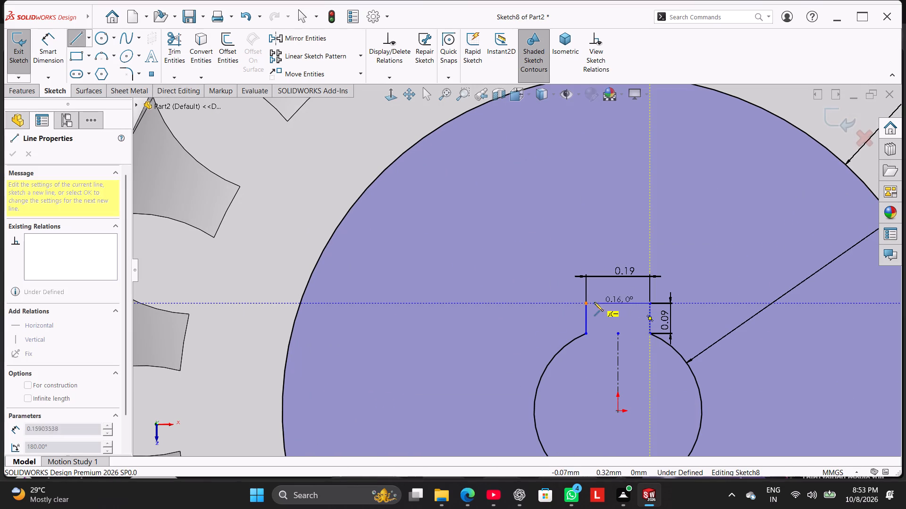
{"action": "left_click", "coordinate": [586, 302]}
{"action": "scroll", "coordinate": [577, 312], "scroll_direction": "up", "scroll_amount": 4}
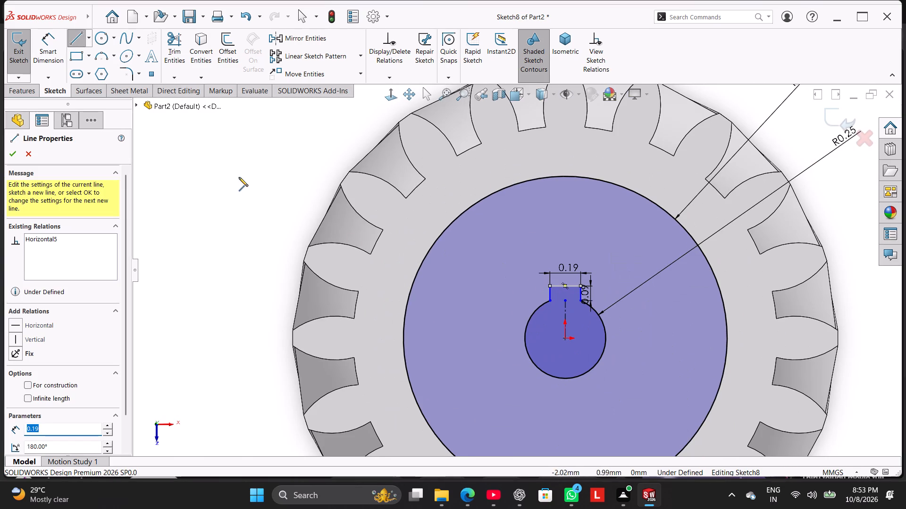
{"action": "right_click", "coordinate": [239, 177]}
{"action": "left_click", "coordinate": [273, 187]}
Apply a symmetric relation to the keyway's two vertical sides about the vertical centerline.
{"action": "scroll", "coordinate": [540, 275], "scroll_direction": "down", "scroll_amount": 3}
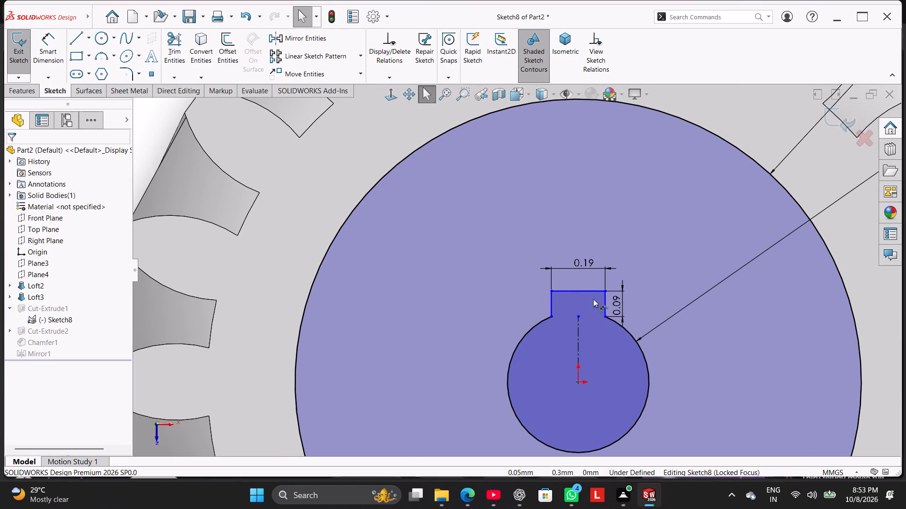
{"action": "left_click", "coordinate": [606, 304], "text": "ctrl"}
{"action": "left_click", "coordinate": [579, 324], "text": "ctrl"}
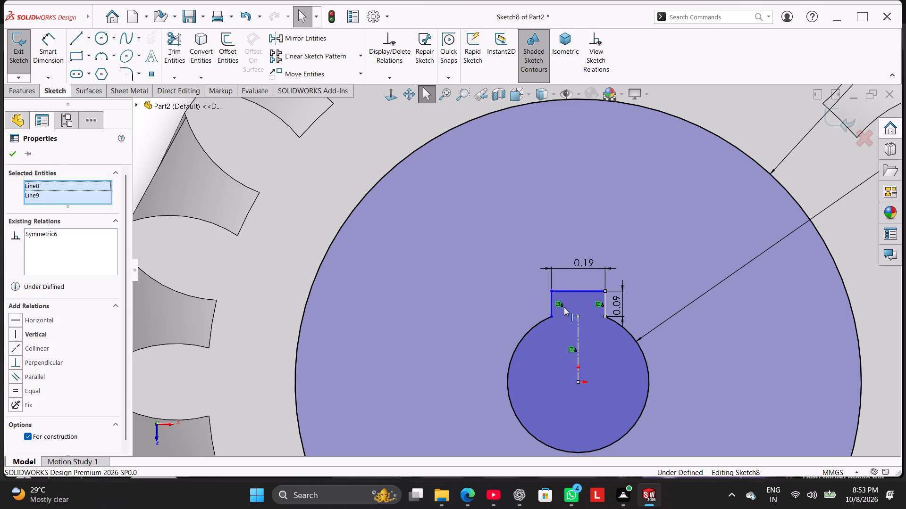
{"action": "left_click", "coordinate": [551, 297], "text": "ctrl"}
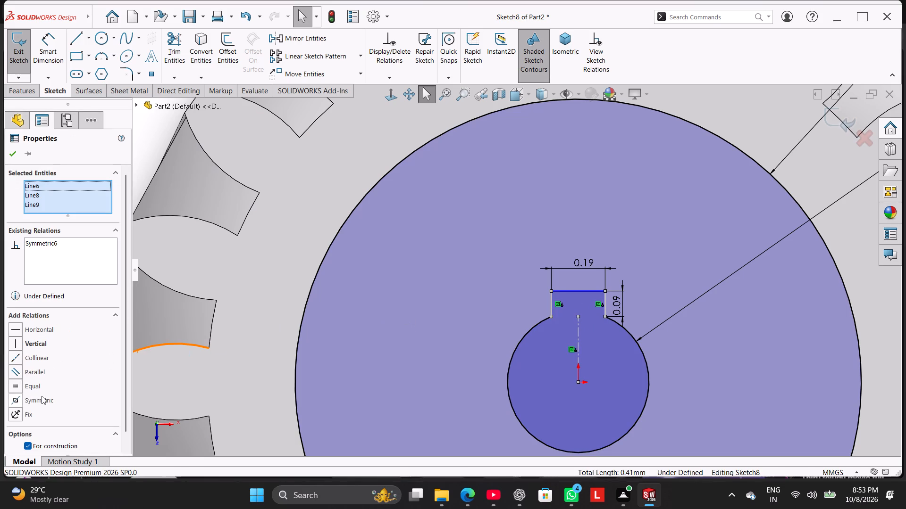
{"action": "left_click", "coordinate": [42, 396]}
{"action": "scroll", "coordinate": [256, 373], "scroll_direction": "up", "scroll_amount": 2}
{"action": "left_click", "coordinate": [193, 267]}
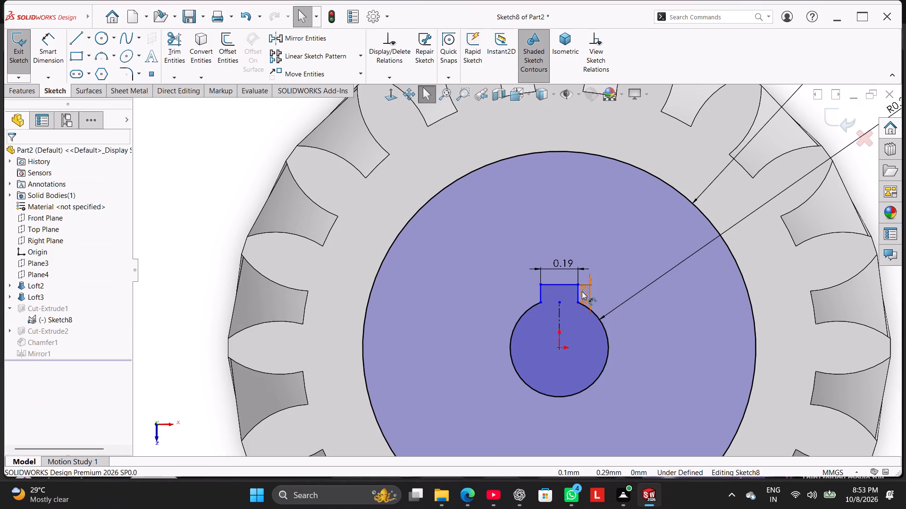
Delete the keyway's 0.09 mm side height and 0.19 mm width dimensions.
{"action": "scroll", "coordinate": [586, 291], "scroll_direction": "down", "scroll_amount": 3}
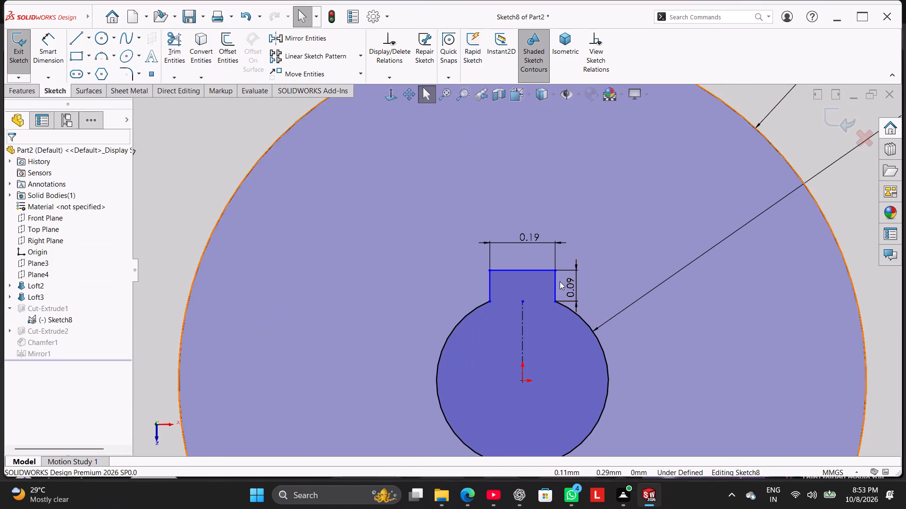
{"action": "scroll", "coordinate": [560, 281], "scroll_direction": "up", "scroll_amount": 2}
{"action": "scroll", "coordinate": [465, 278], "scroll_direction": "down", "scroll_amount": 1}
{"action": "scroll", "coordinate": [545, 263], "scroll_direction": "down", "scroll_amount": 1}
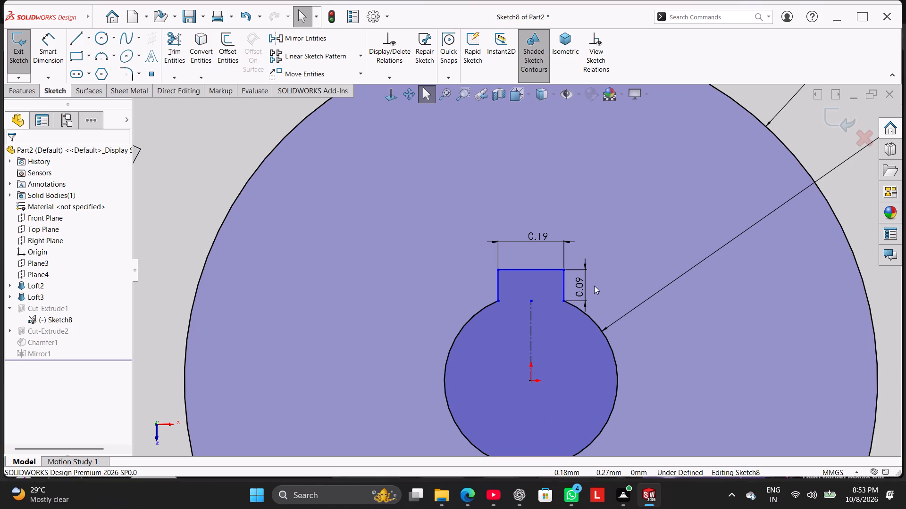
{"action": "scroll", "coordinate": [598, 251], "scroll_direction": "up", "scroll_amount": 2}
{"action": "right_click", "coordinate": [556, 284]}
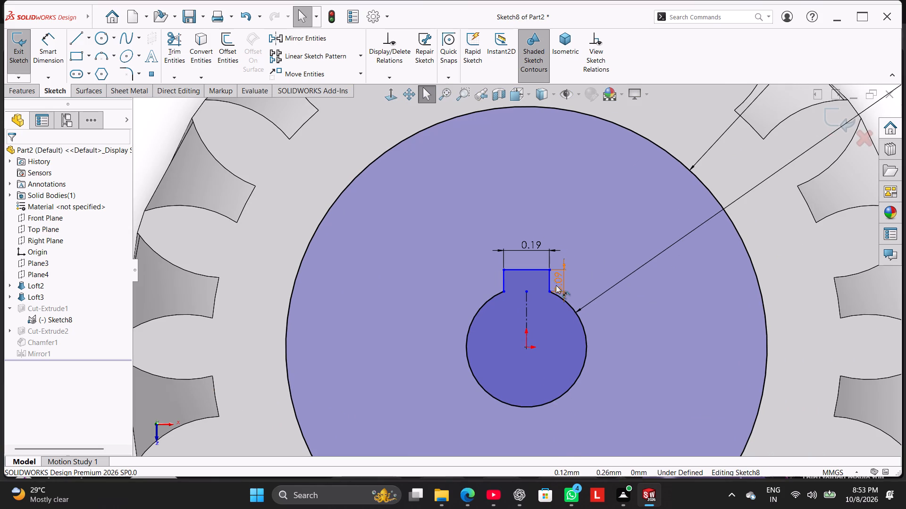
{"action": "left_click", "coordinate": [589, 367]}
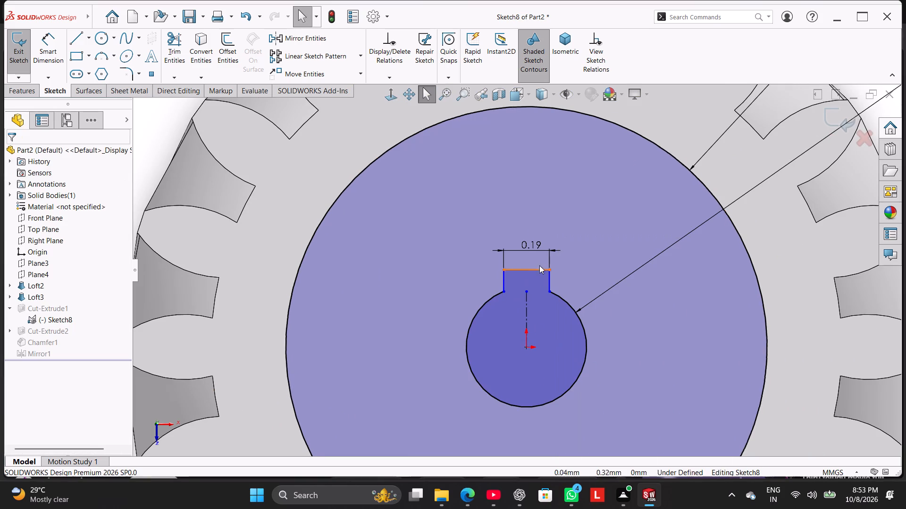
{"action": "right_click", "coordinate": [536, 245]}
{"action": "left_click", "coordinate": [569, 369]}
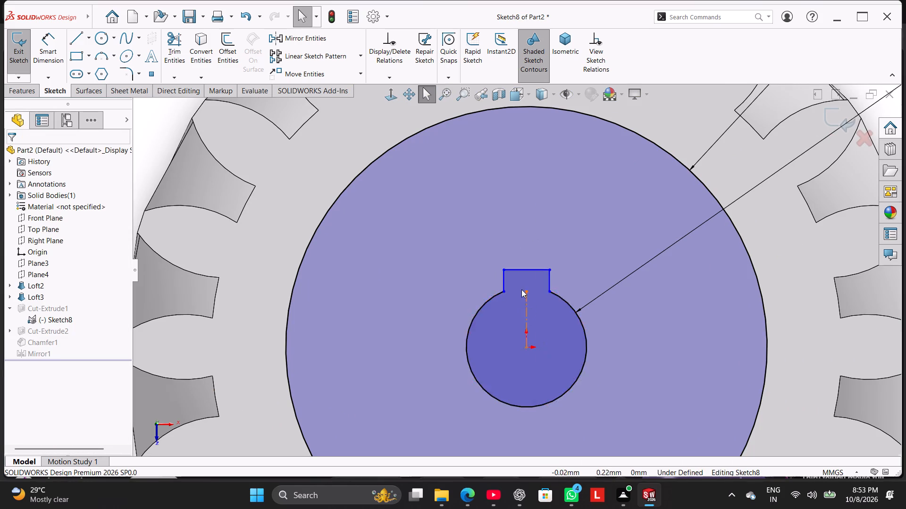
Delete the keyway's horizontal outer edge and both of its vertical side lines.
{"action": "right_click", "coordinate": [530, 271]}
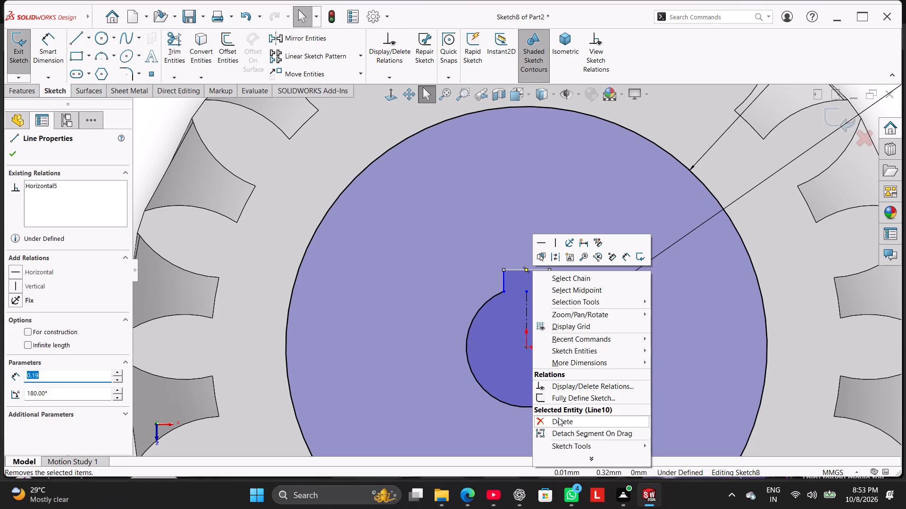
{"action": "left_click", "coordinate": [558, 421]}
{"action": "right_click", "coordinate": [551, 276]}
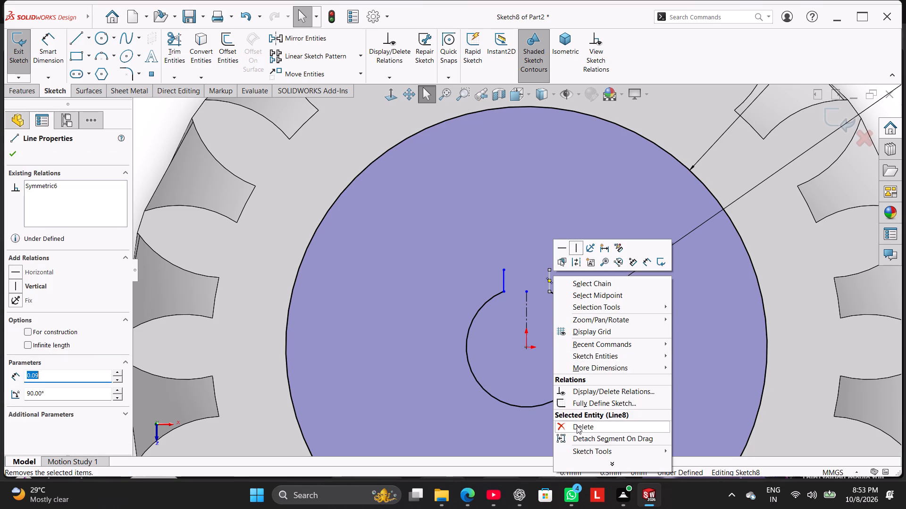
{"action": "left_click", "coordinate": [577, 430]}
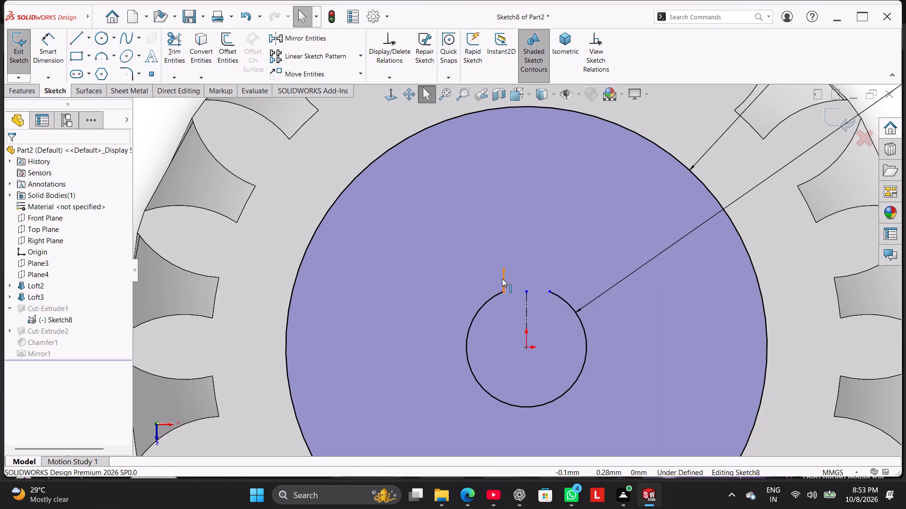
{"action": "right_click", "coordinate": [502, 279]}
{"action": "left_click", "coordinate": [531, 434]}
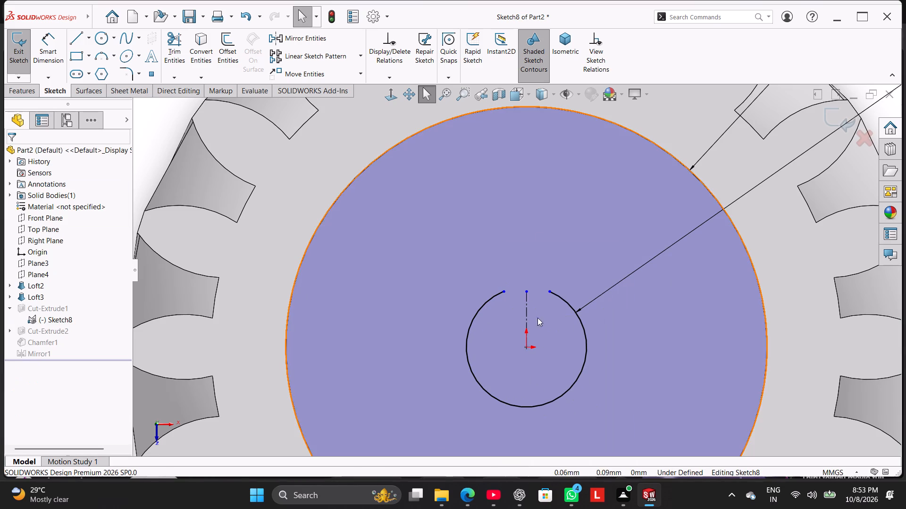
Lengthen the vertical centerline to about 0.39 mm above the origin, beyond the bore's edge.
{"action": "left_click_drag", "start_coordinate": [528, 292], "coordinate": [540, 253]}
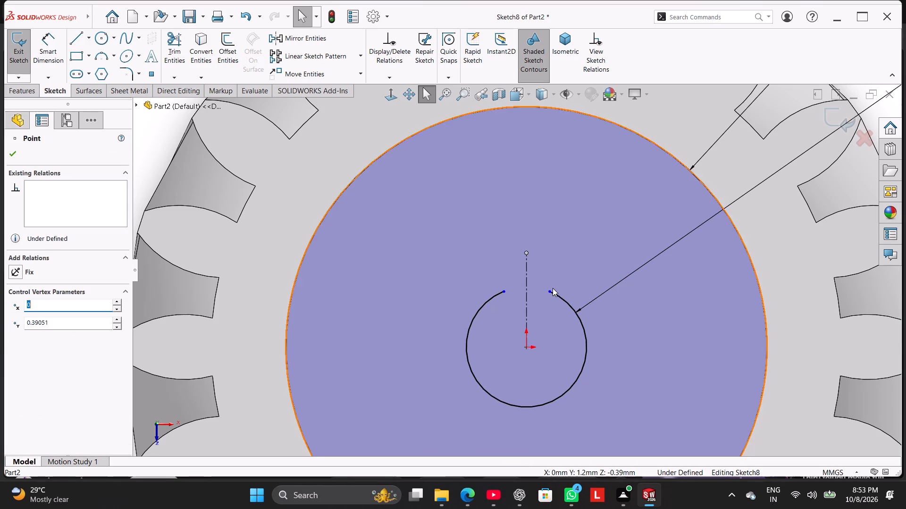
Close the bore into a full circle by joining the arc's two open ends.
{"action": "left_click_drag", "start_coordinate": [550, 290], "coordinate": [503, 286]}
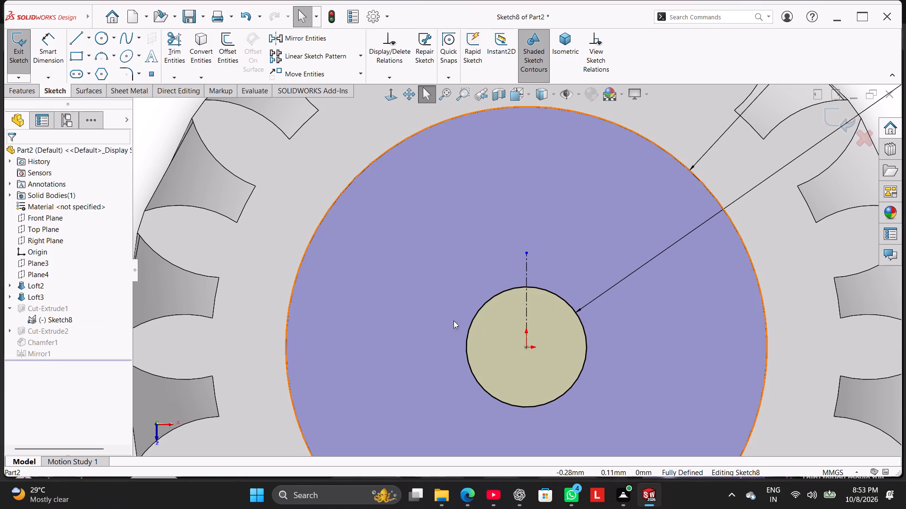
{"action": "scroll", "coordinate": [379, 285], "scroll_direction": "up", "scroll_amount": 2}
{"action": "left_click_drag", "start_coordinate": [234, 184], "coordinate": [239, 191]}
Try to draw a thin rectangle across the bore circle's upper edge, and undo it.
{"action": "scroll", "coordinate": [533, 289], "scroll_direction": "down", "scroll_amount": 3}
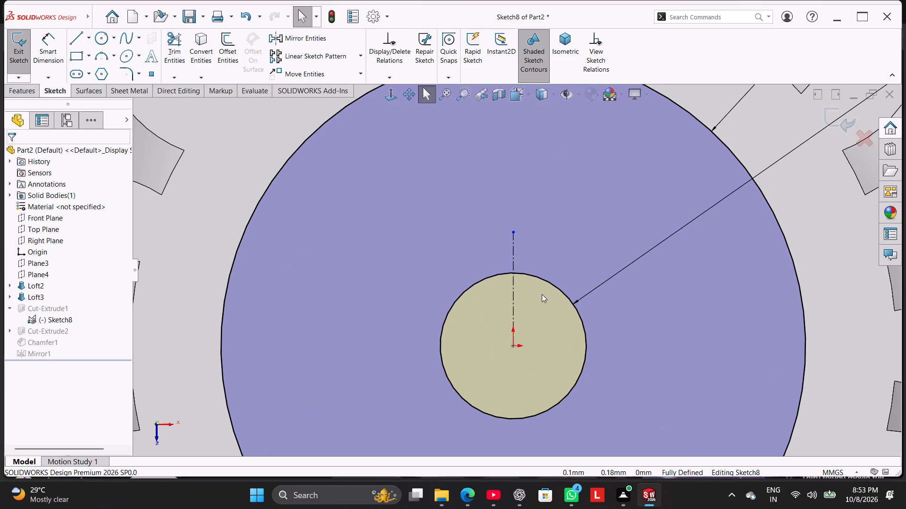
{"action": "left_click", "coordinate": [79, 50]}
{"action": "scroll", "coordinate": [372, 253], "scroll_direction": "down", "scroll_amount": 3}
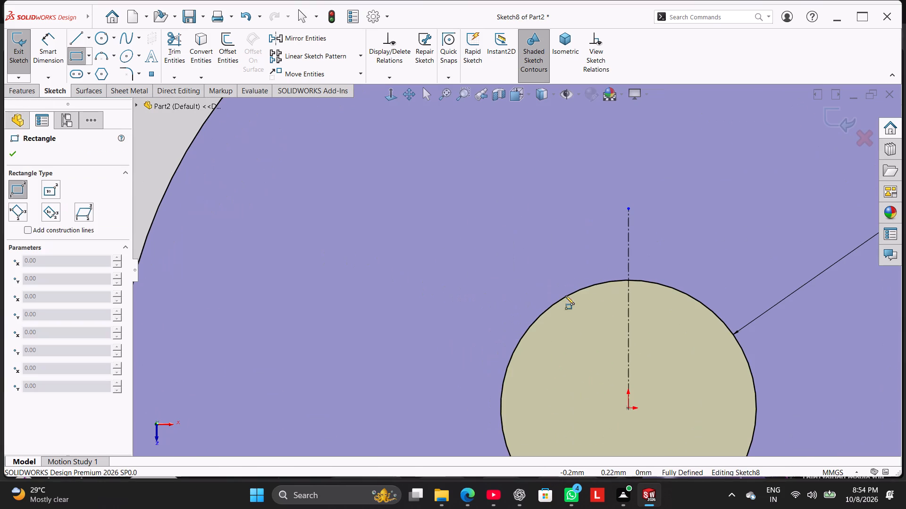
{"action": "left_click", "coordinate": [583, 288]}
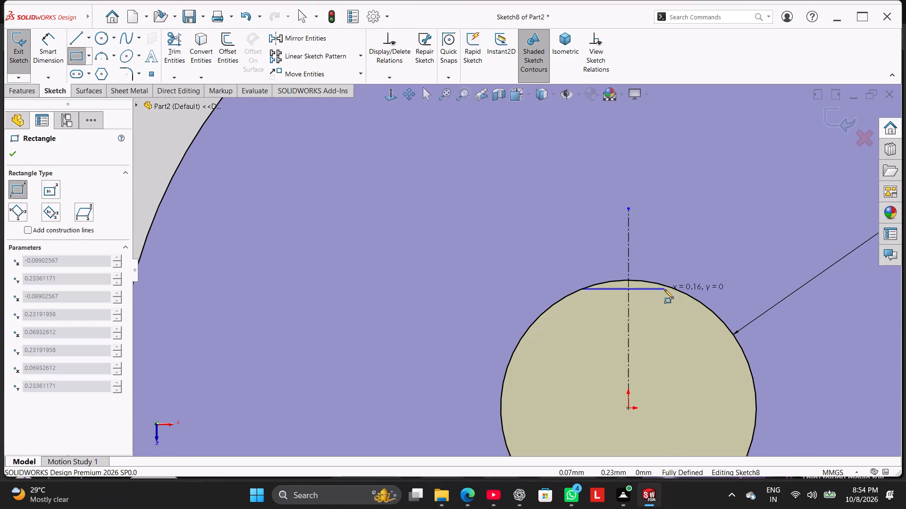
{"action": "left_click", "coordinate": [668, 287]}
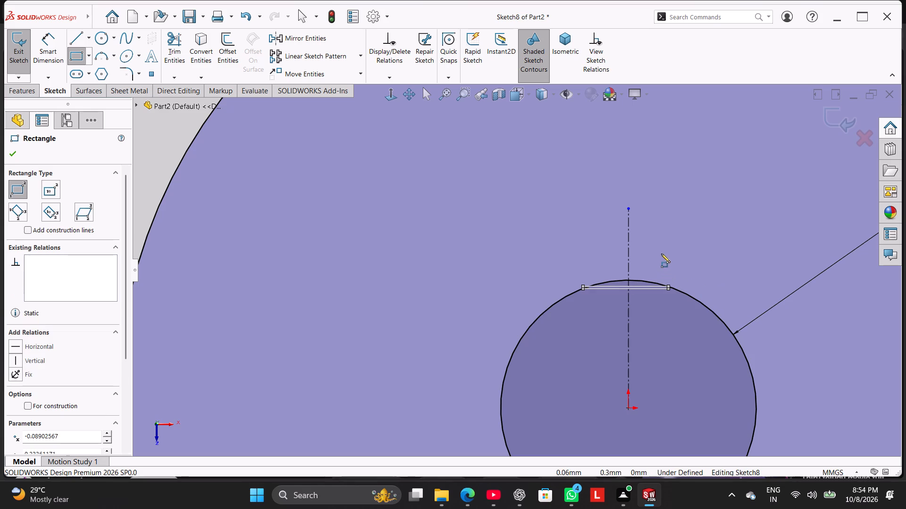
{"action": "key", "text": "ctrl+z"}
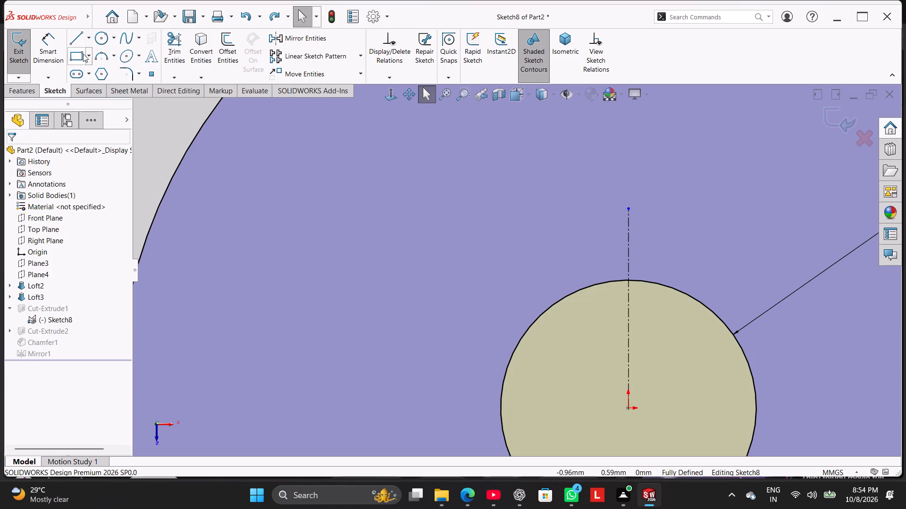
Draw a corner rectangle about 0.14 mm wide and 0.10 mm high across the centerline, with its lower corners near the bore circle's upper edge.
{"action": "left_click", "coordinate": [76, 56]}
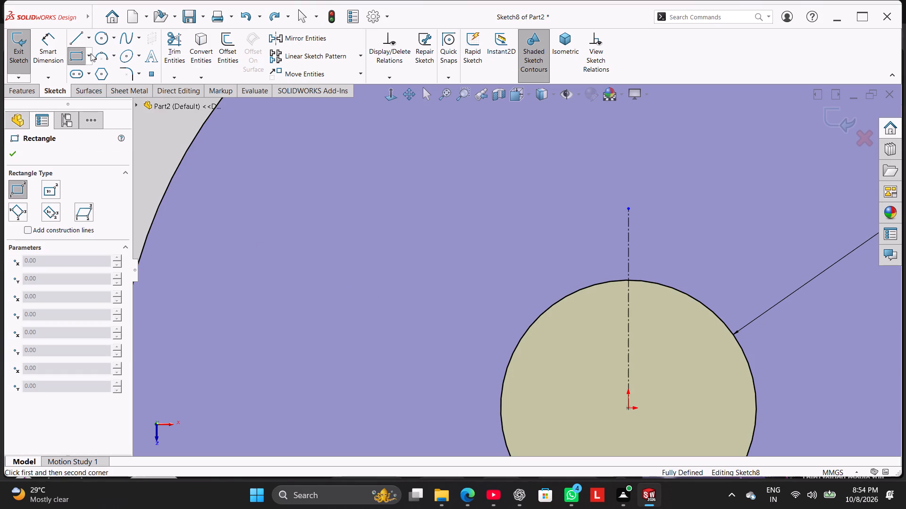
{"action": "left_click", "coordinate": [91, 53]}
{"action": "left_click", "coordinate": [74, 53]}
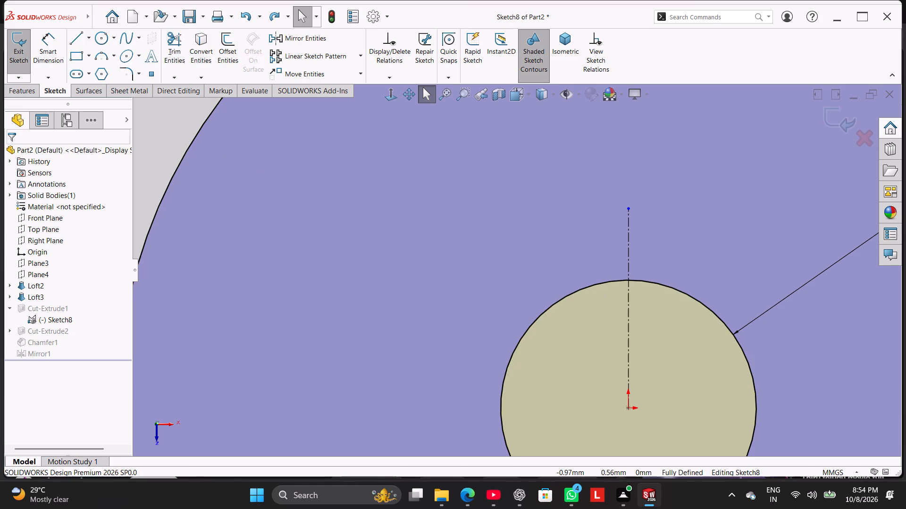
{"action": "left_click", "coordinate": [70, 53]}
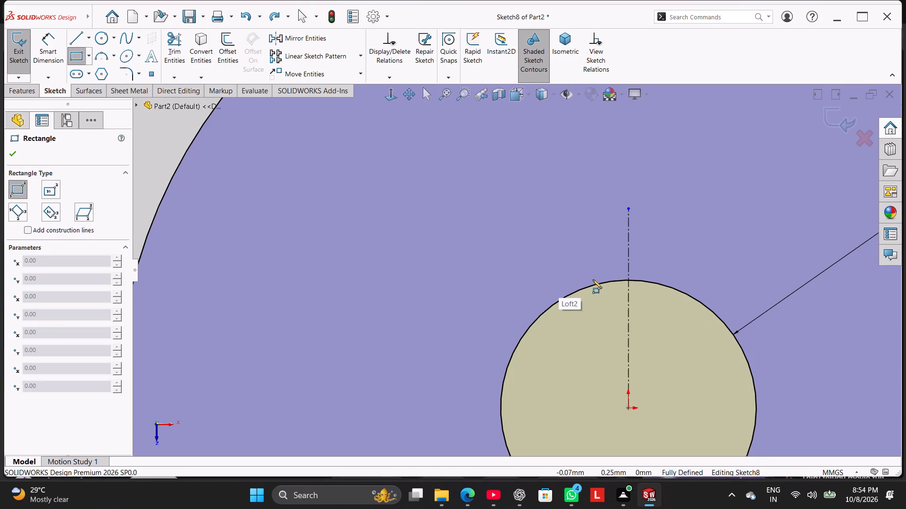
{"action": "left_click", "coordinate": [589, 287]}
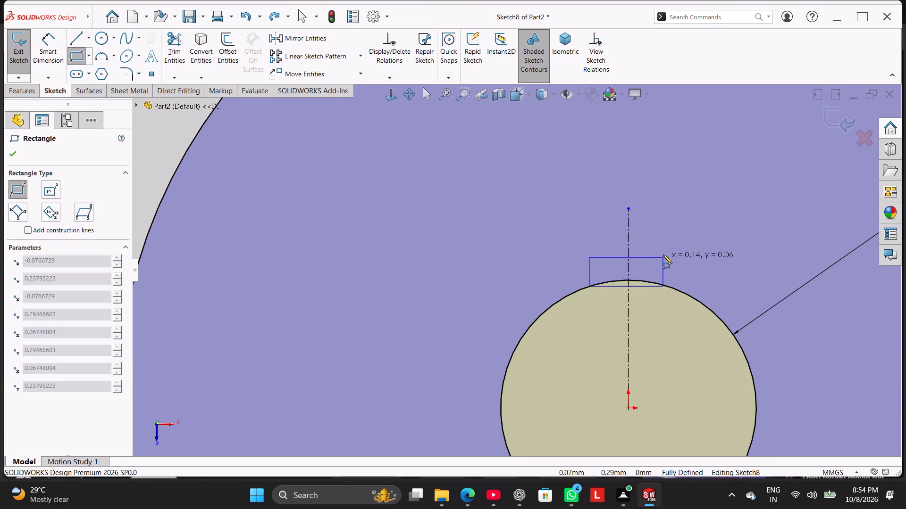
{"action": "left_click", "coordinate": [664, 237]}
{"action": "right_click", "coordinate": [684, 221]}
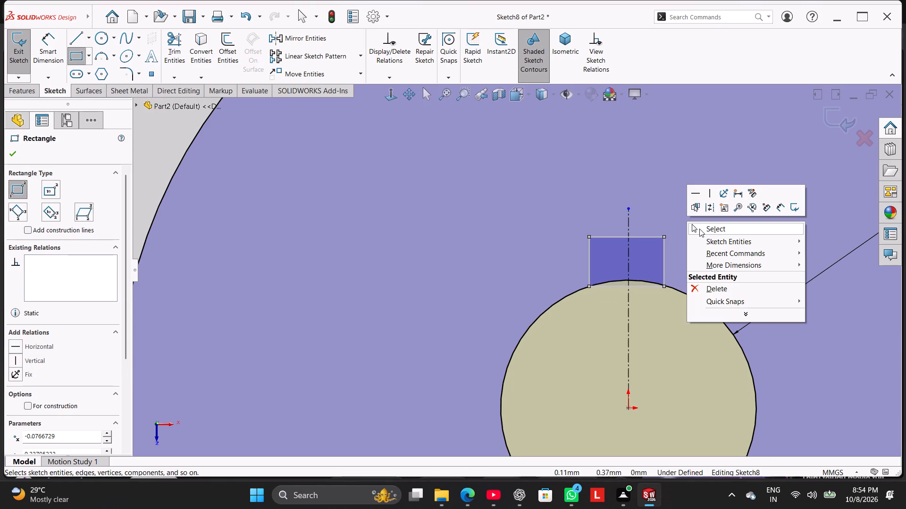
{"action": "left_click", "coordinate": [700, 228]}
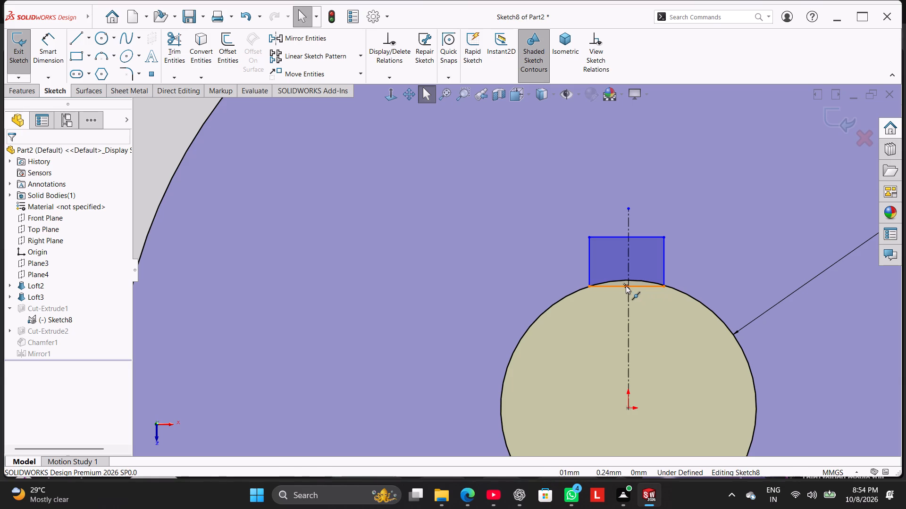
Make the midpoint of the rectangle's lower edge coincident with the vertical centerline.
{"action": "left_click", "coordinate": [626, 286], "text": "ctrl"}
{"action": "left_click", "coordinate": [629, 295], "text": "ctrl"}
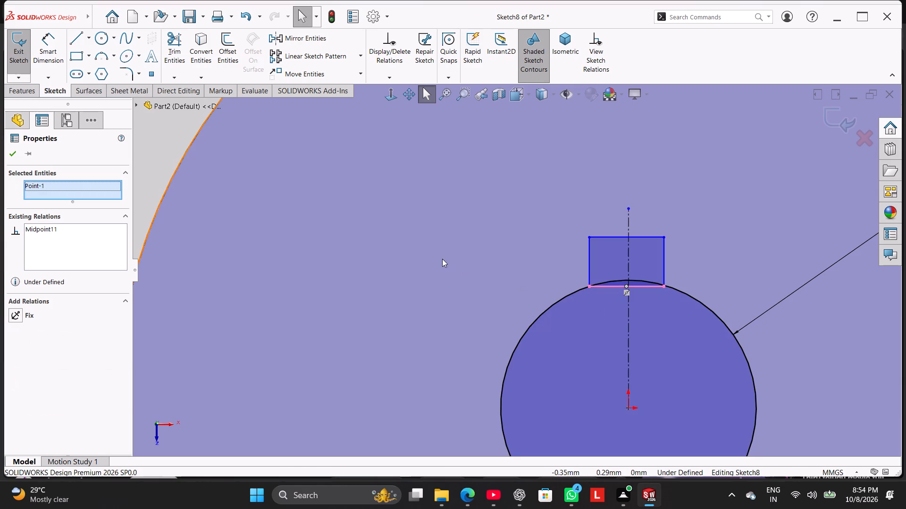
{"action": "left_click", "coordinate": [627, 323], "text": "ctrl"}
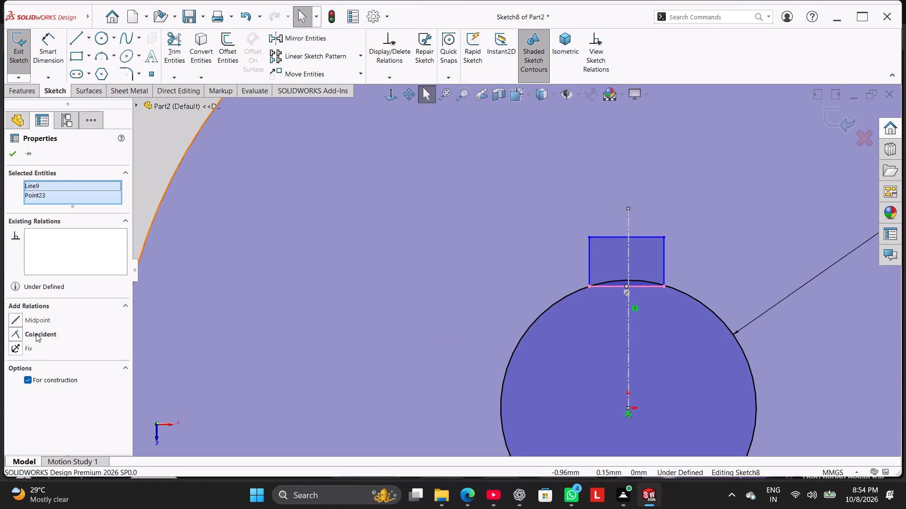
{"action": "left_click", "coordinate": [36, 337]}
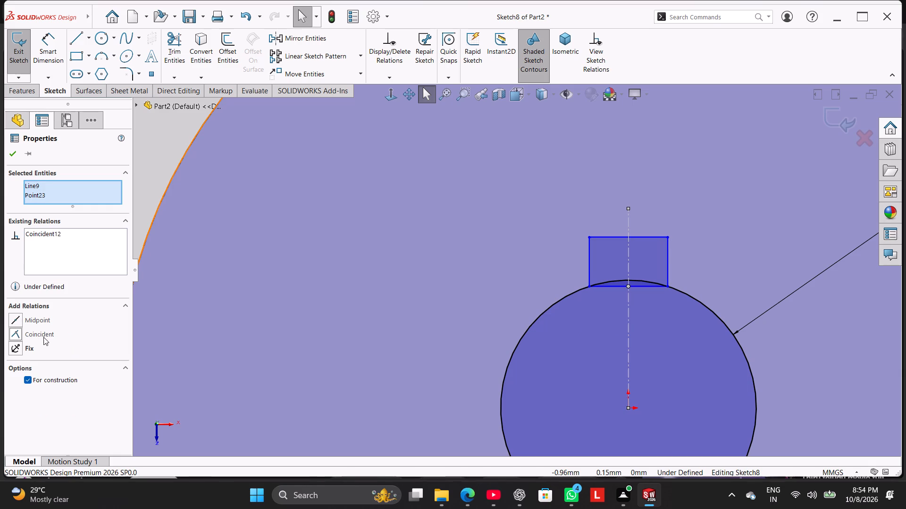
{"action": "left_click_drag", "start_coordinate": [139, 180], "coordinate": [102, 220]}
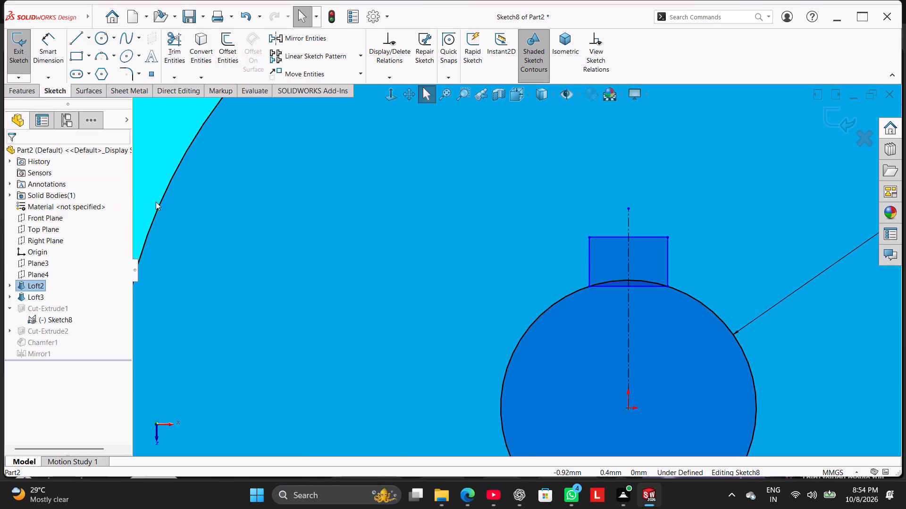
{"action": "scroll", "coordinate": [156, 203], "scroll_direction": "up", "scroll_amount": 5}
{"action": "left_click", "coordinate": [176, 198]}
Dimension the keyway rectangle to 0.09 mm high and 0.19 mm wide.
{"action": "scroll", "coordinate": [602, 291], "scroll_direction": "down", "scroll_amount": 3}
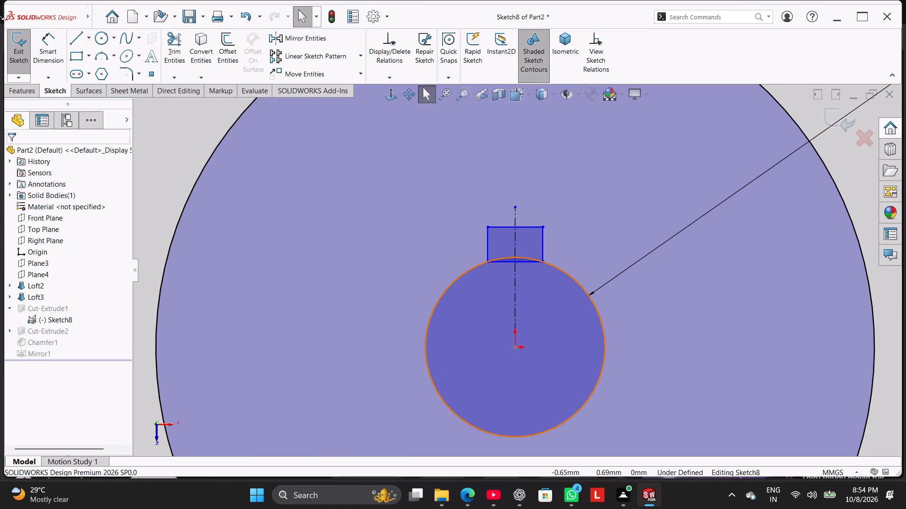
{"action": "left_click", "coordinate": [49, 49]}
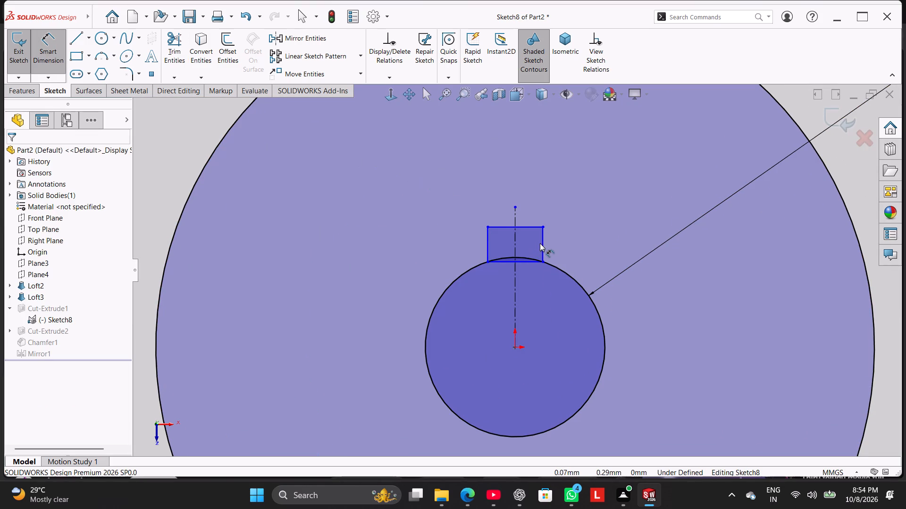
{"action": "left_click", "coordinate": [541, 246]}
{"action": "left_click", "coordinate": [562, 246]}
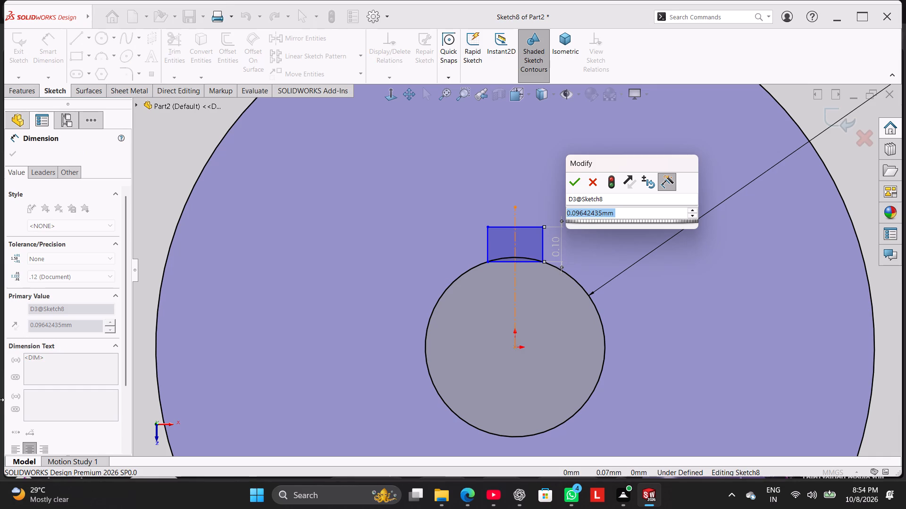
{"action": "type", "text": "0.0"}
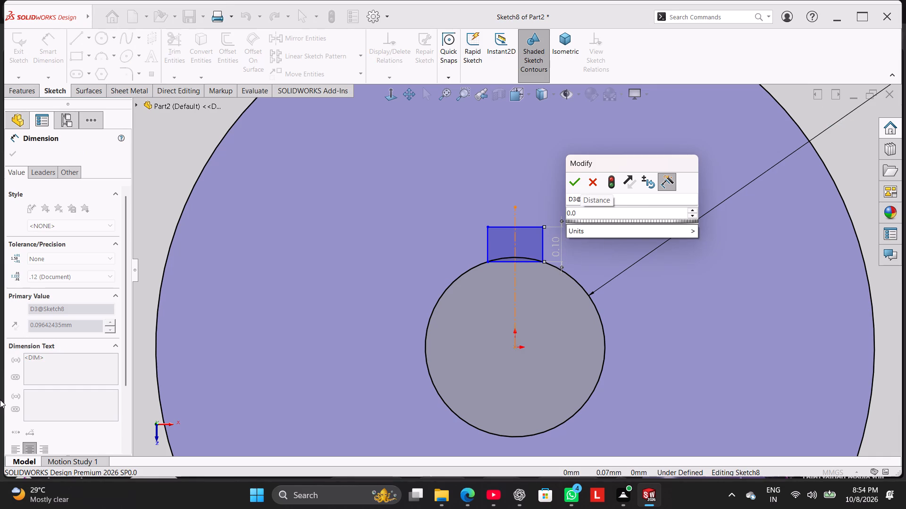
{"action": "key", "text": "9"}
{"action": "key", "text": "Return"}
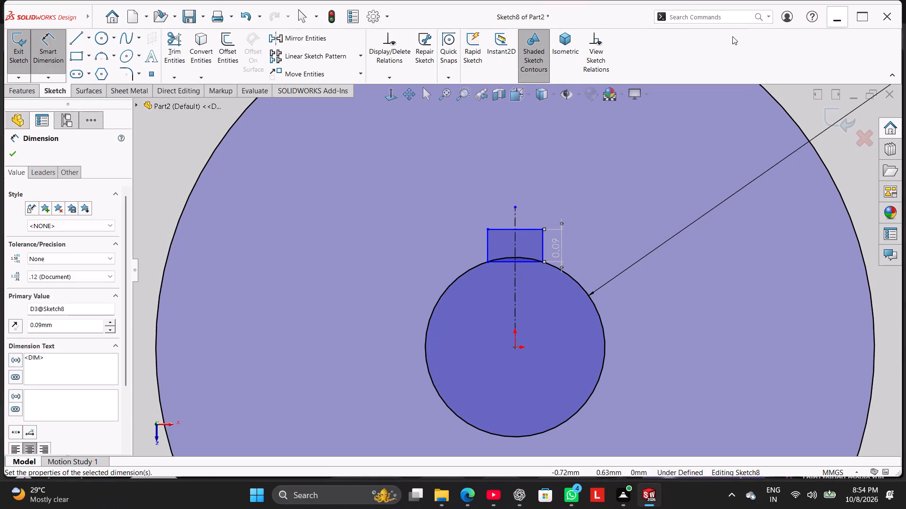
{"action": "left_click", "coordinate": [533, 229]}
{"action": "left_click", "coordinate": [522, 189]}
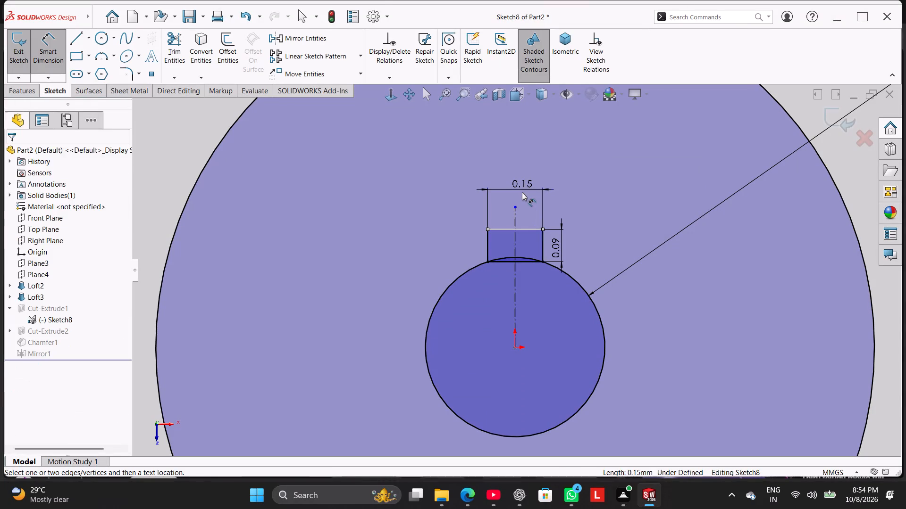
{"action": "type", "text": "0.19"}
{"action": "key", "text": "Return"}
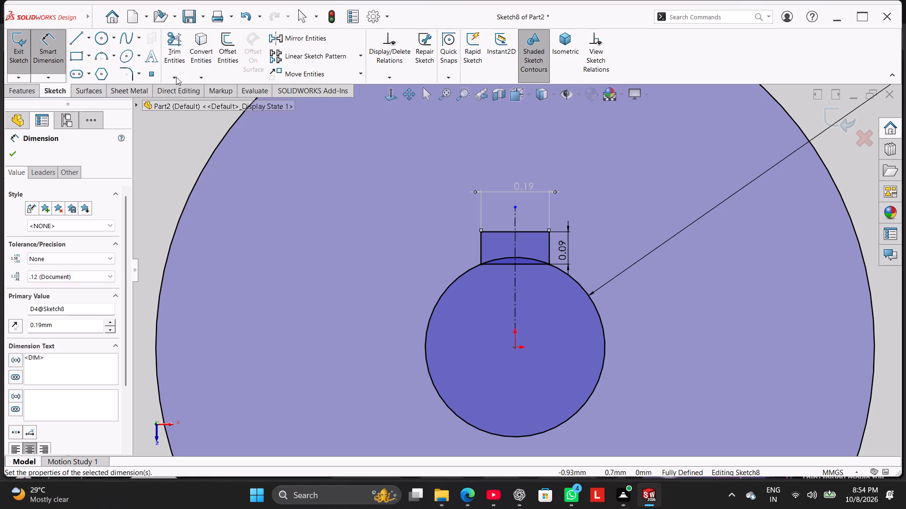
Trim away the rectangle's lower edge and the bore arc inside it, merging keyway and bore into one open profile.
{"action": "left_click_drag", "start_coordinate": [172, 56], "coordinate": [178, 61]}
{"action": "scroll", "coordinate": [541, 250], "scroll_direction": "down", "scroll_amount": 3}
{"action": "left_click_drag", "start_coordinate": [526, 293], "coordinate": [510, 276]}
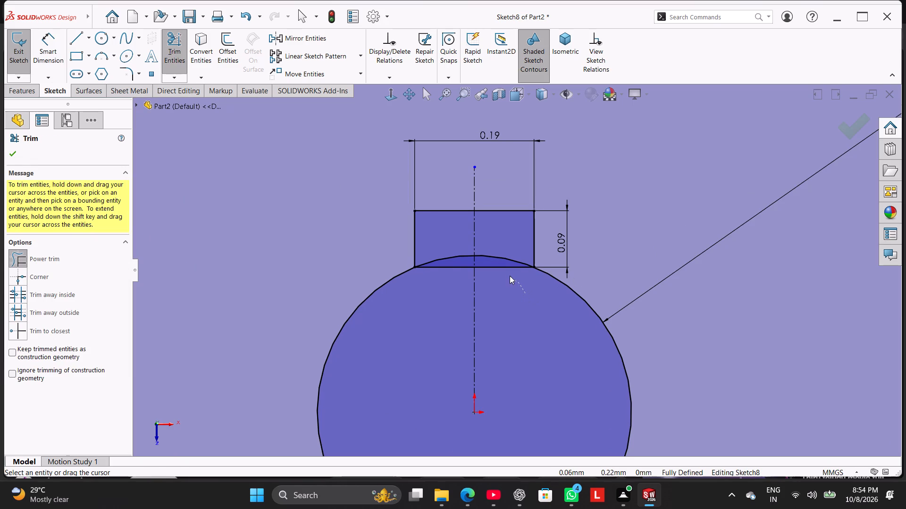
{"action": "left_click_drag", "start_coordinate": [510, 276], "coordinate": [504, 243]}
{"action": "left_click_drag", "start_coordinate": [446, 288], "coordinate": [453, 238]}
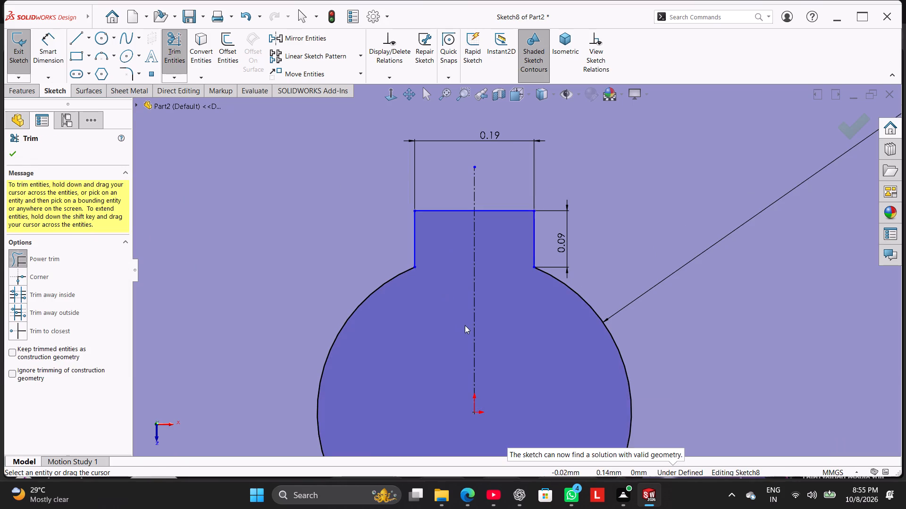
{"action": "scroll", "coordinate": [466, 327], "scroll_direction": "up", "scroll_amount": 6}
{"action": "scroll", "coordinate": [403, 306], "scroll_direction": "up", "scroll_amount": 2}
{"action": "right_click", "coordinate": [201, 211]}
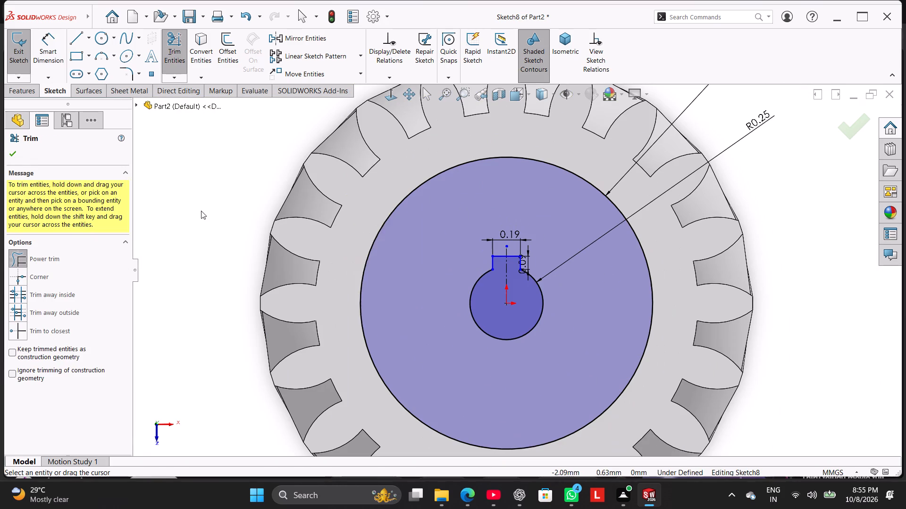
{"action": "left_click", "coordinate": [218, 238]}
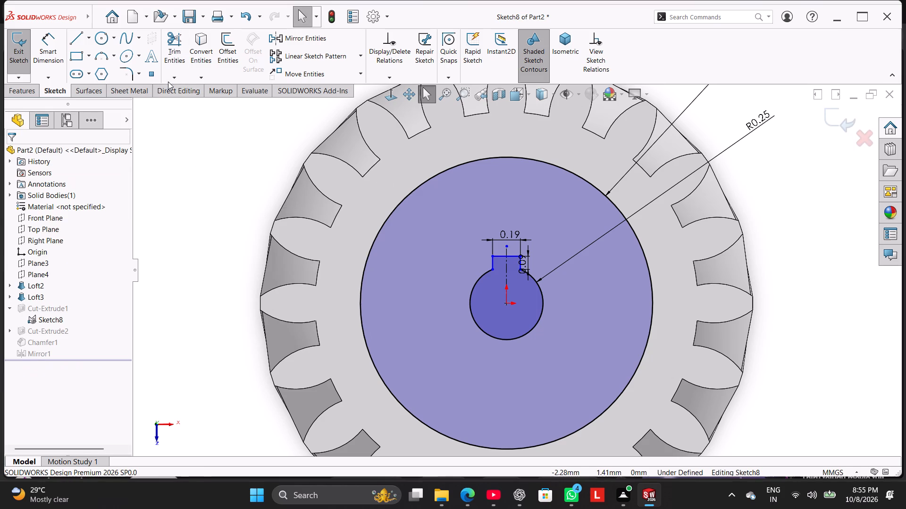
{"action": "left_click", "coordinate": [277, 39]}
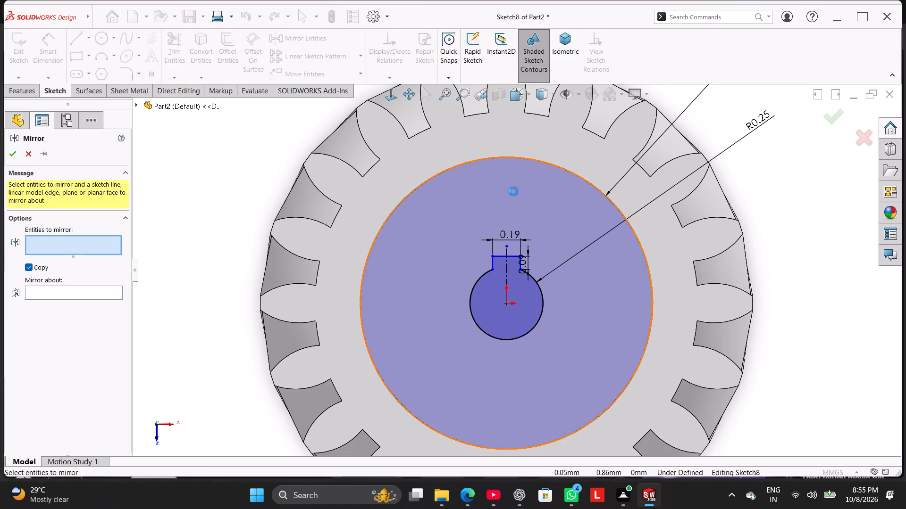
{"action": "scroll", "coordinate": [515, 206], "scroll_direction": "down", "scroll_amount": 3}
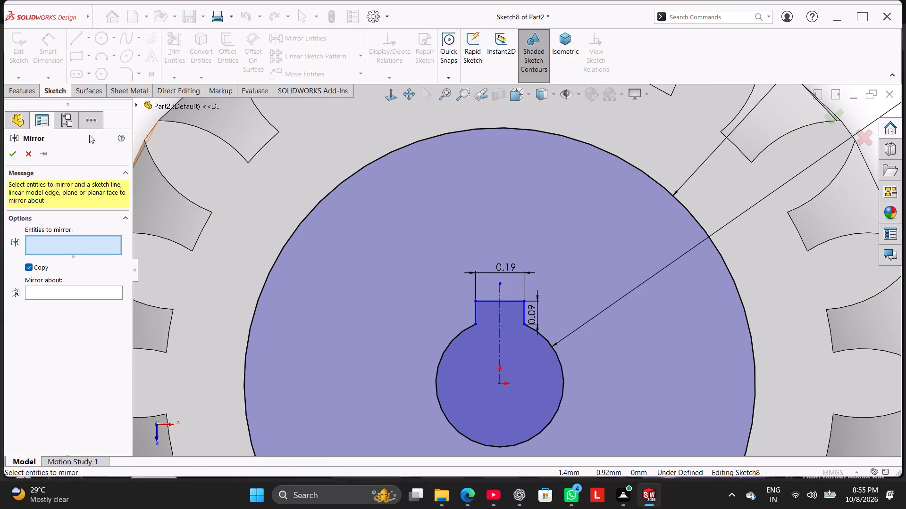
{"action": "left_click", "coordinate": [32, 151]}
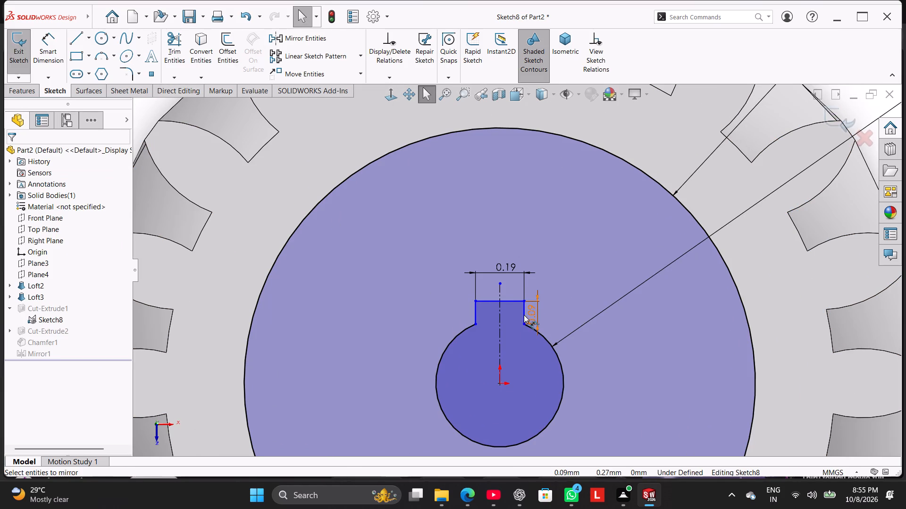
Make the keyway's two vertical side lines symmetric about the vertical centerline.
{"action": "scroll", "coordinate": [522, 313], "scroll_direction": "down", "scroll_amount": 4}
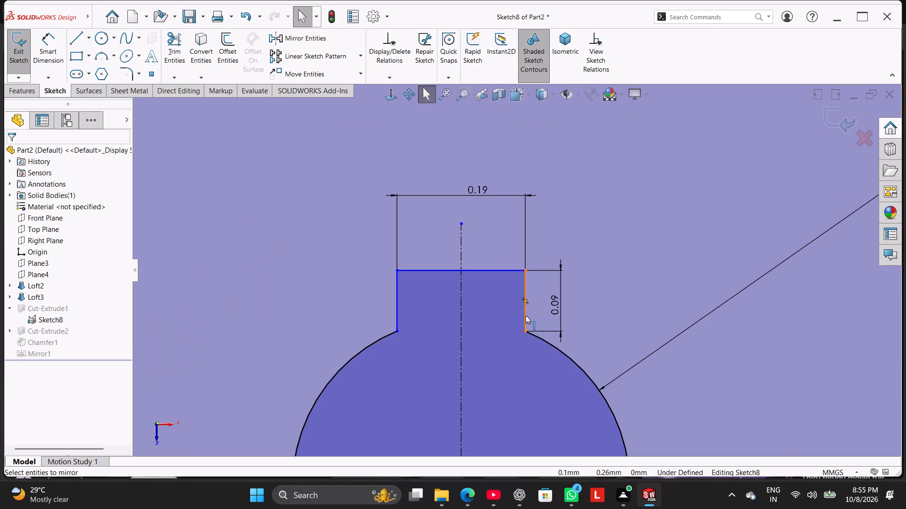
{"action": "left_click", "coordinate": [526, 316], "text": "ctrl"}
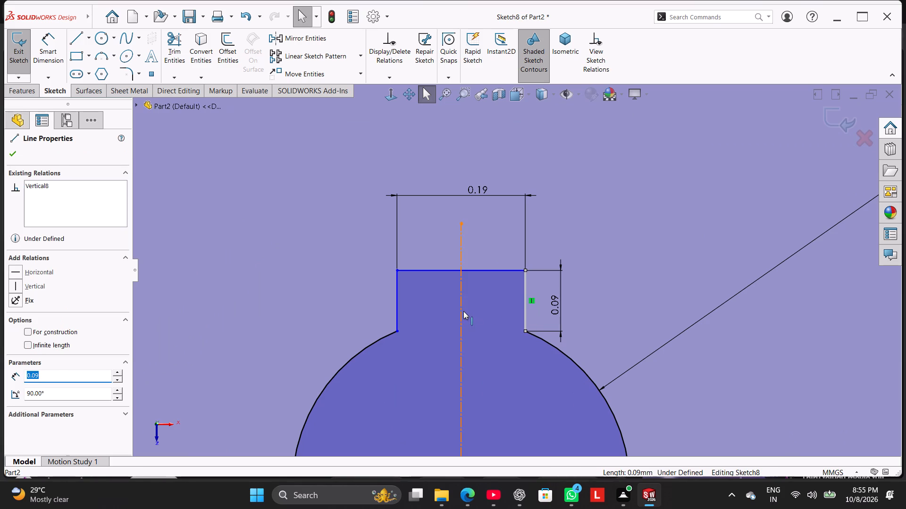
{"action": "left_click", "coordinate": [463, 311], "text": "ctrl"}
{"action": "left_click", "coordinate": [396, 304], "text": "ctrl"}
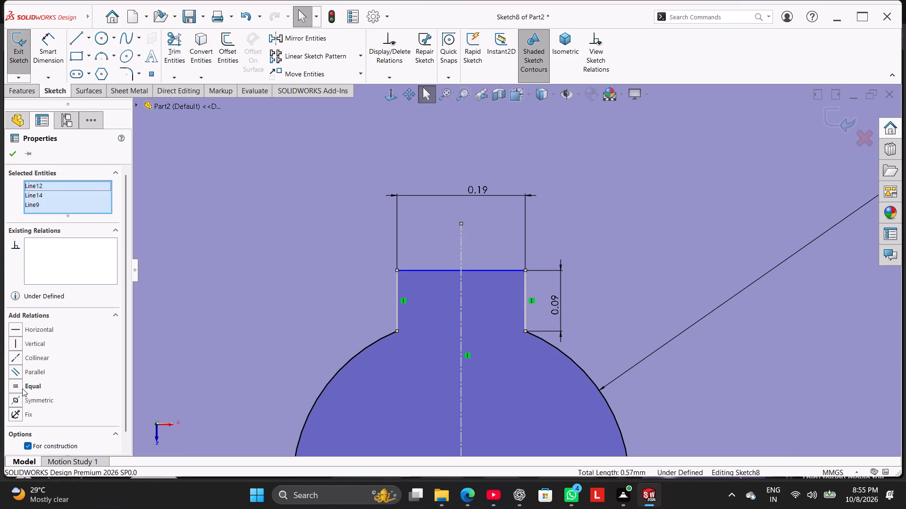
{"action": "left_click", "coordinate": [28, 399]}
{"action": "scroll", "coordinate": [294, 347], "scroll_direction": "up", "scroll_amount": 10}
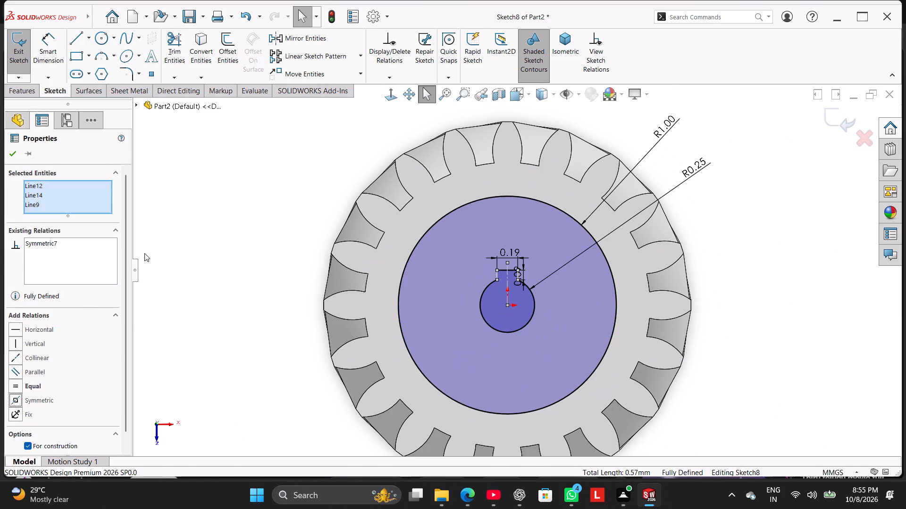
{"action": "left_click", "coordinate": [144, 253]}
{"action": "scroll", "coordinate": [537, 287], "scroll_direction": "down", "scroll_amount": 4}
{"action": "scroll", "coordinate": [428, 230], "scroll_direction": "down", "scroll_amount": 5}
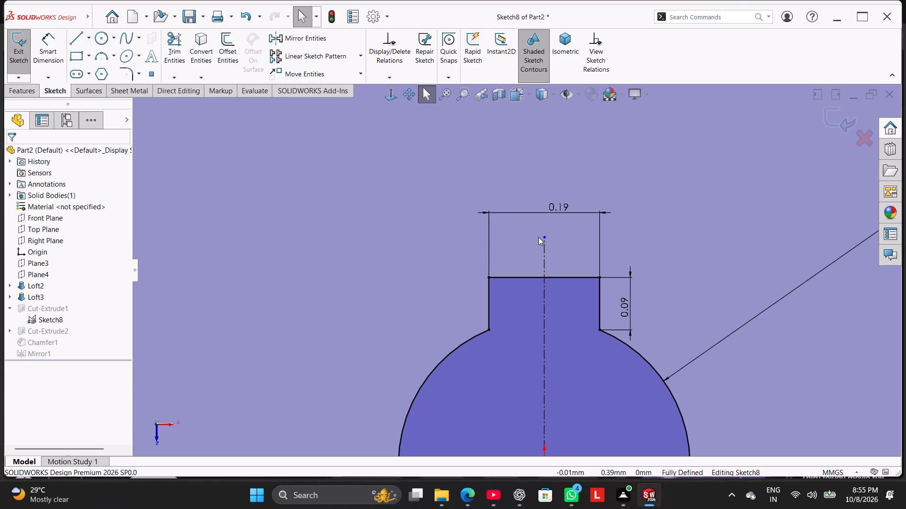
Shorten the vertical centerline so its upper end lies on the keyway's top edge, and exit the sketch to rebuild the gear.
{"action": "left_click_drag", "start_coordinate": [543, 237], "coordinate": [545, 276]}
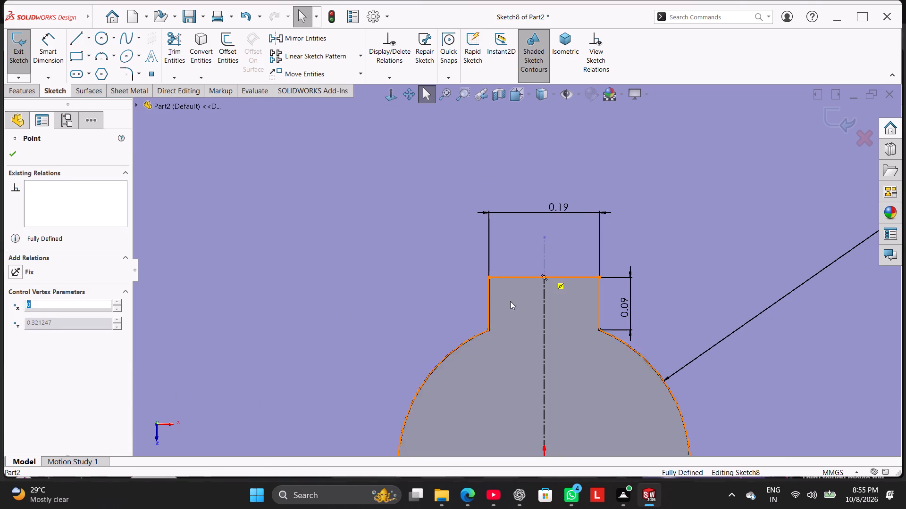
{"action": "scroll", "coordinate": [507, 305], "scroll_direction": "up", "scroll_amount": 10}
{"action": "left_click", "coordinate": [259, 188]}
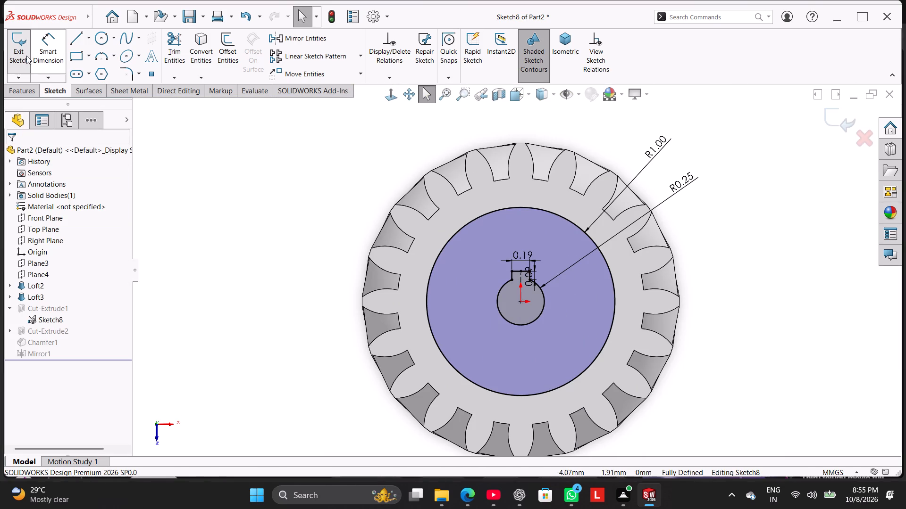
{"action": "left_click", "coordinate": [21, 52]}
{"action": "middle_click_drag", "start_coordinate": [250, 267], "coordinate": [301, 220]}
{"action": "scroll", "coordinate": [301, 220], "scroll_direction": "up", "scroll_amount": 1}
{"action": "right_click_drag", "start_coordinate": [206, 280], "coordinate": [334, 188]}
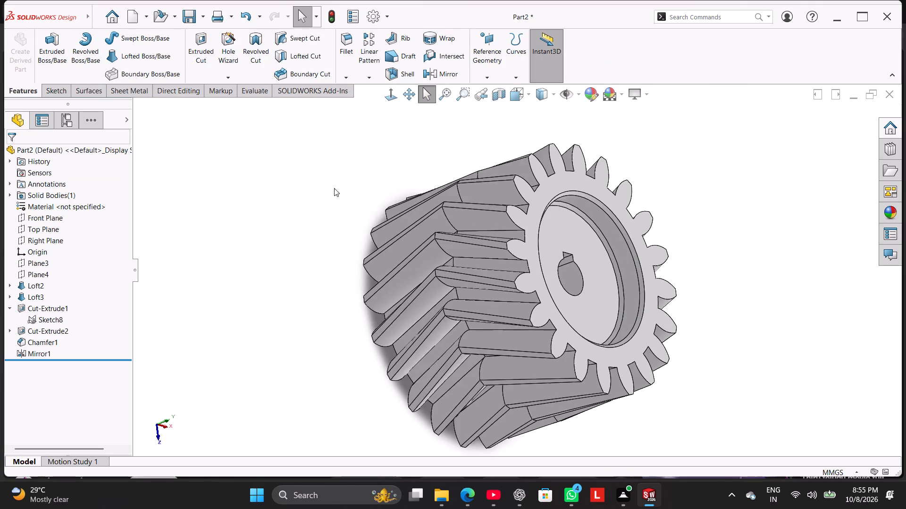
{"action": "right_click_drag", "start_coordinate": [334, 188], "coordinate": [330, 191]}
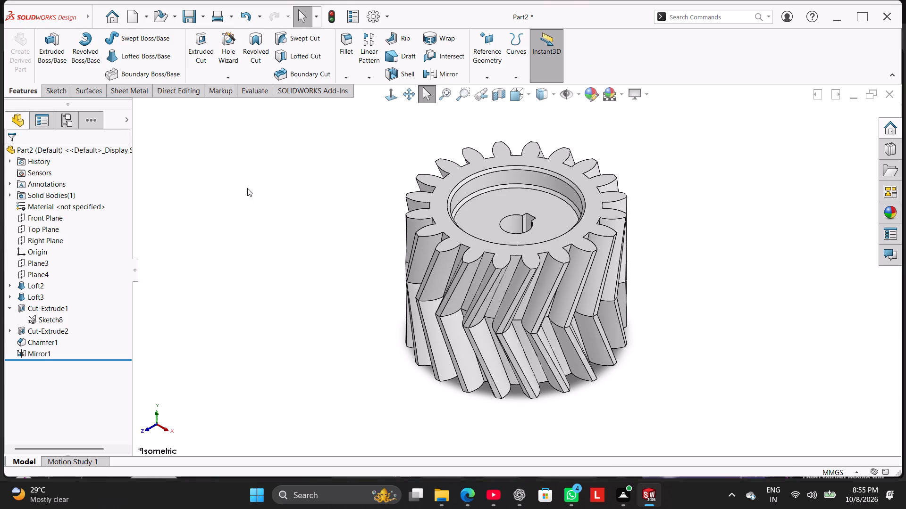
Save the part as Helical Gear in the templates folder, copying the run name from the ChatGPT conversation in Microsoft Edge.
{"action": "left_click", "coordinate": [191, 12]}
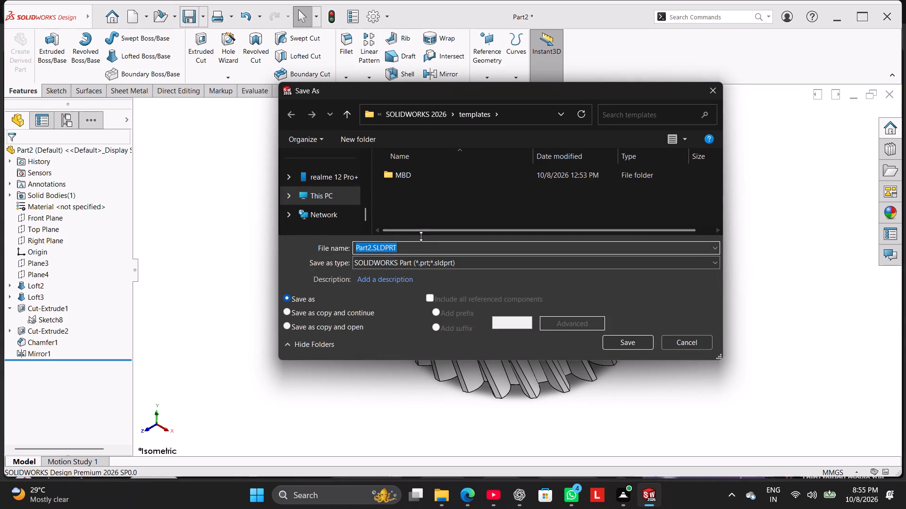
{"action": "key", "text": "ctrl+v"}
{"action": "key", "text": "ctrl+v"}
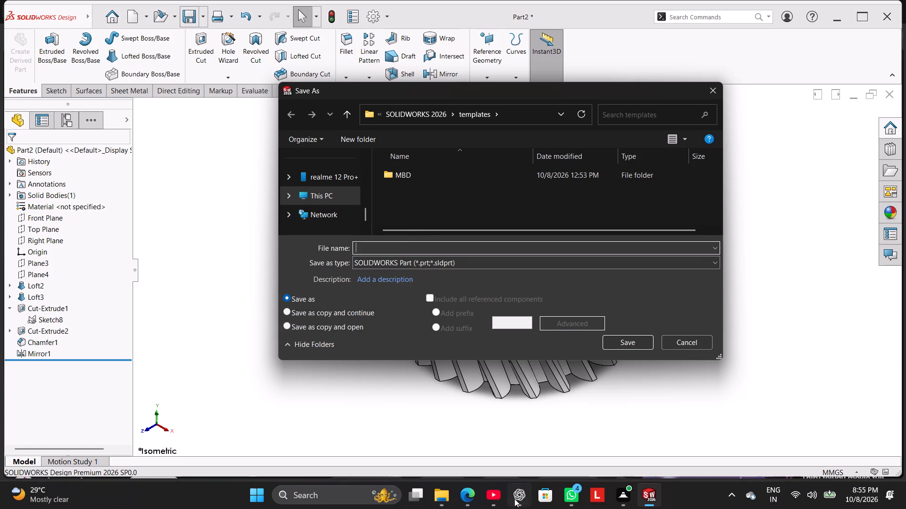
{"action": "left_click", "coordinate": [520, 504]}
{"action": "left_click", "coordinate": [768, 231]}
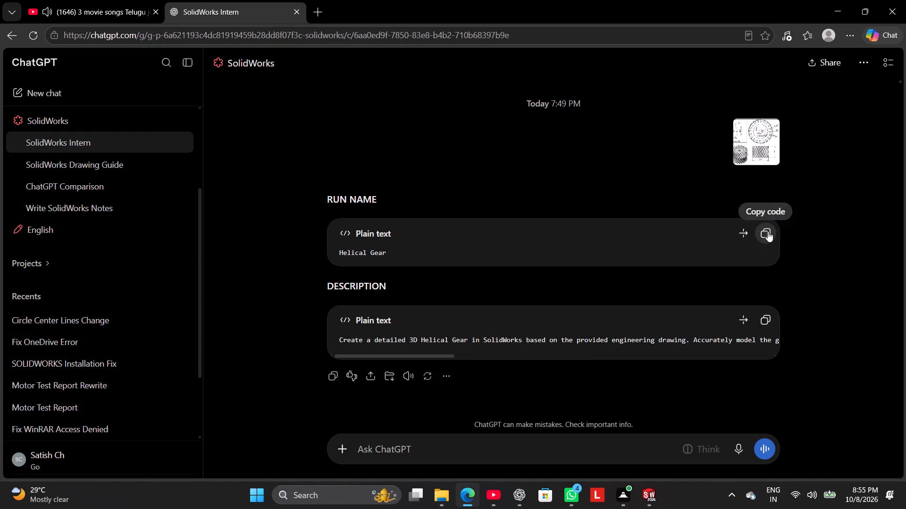
{"action": "left_click", "coordinate": [651, 504]}
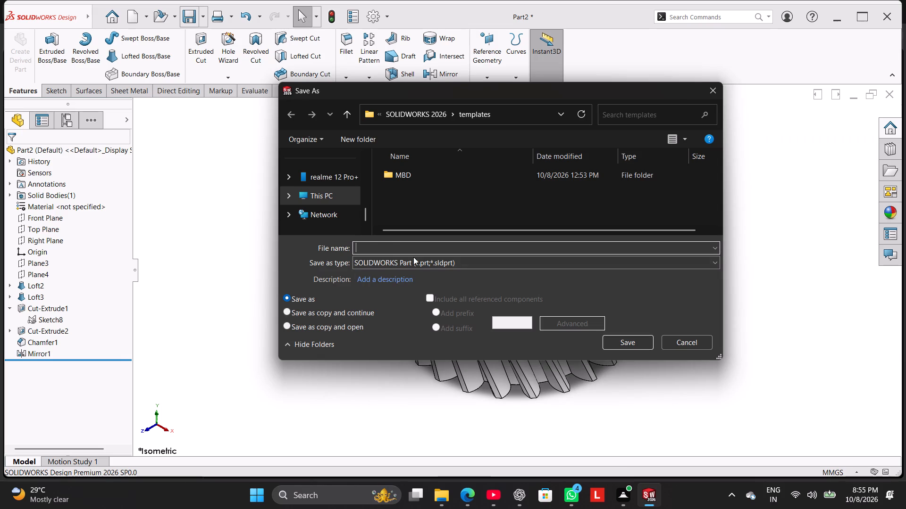
{"action": "key", "text": "ctrl+v"}
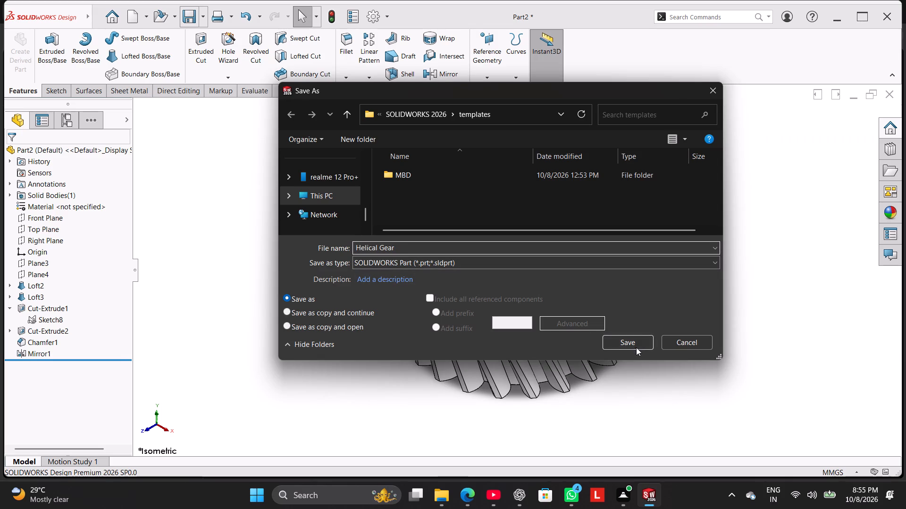
{"action": "left_click", "coordinate": [635, 344]}
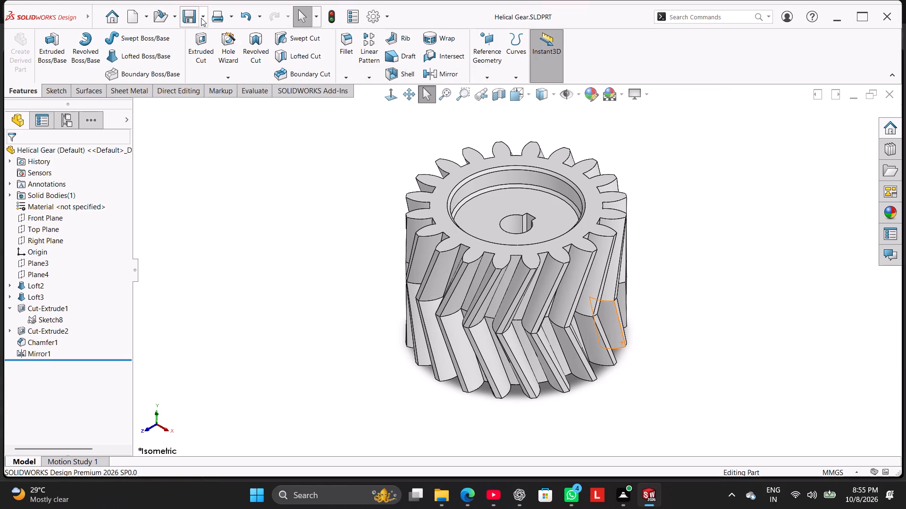
Save a PDF copy of the part as Helical Gear.pdf in the templates folder.
{"action": "left_click", "coordinate": [201, 17]}
{"action": "left_click", "coordinate": [212, 43]}
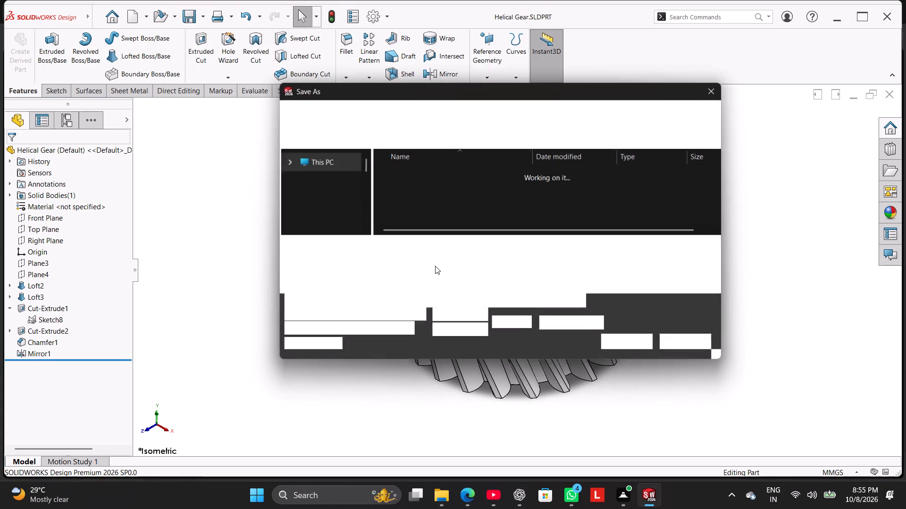
{"action": "left_click", "coordinate": [436, 262]}
{"action": "left_click", "coordinate": [476, 87]}
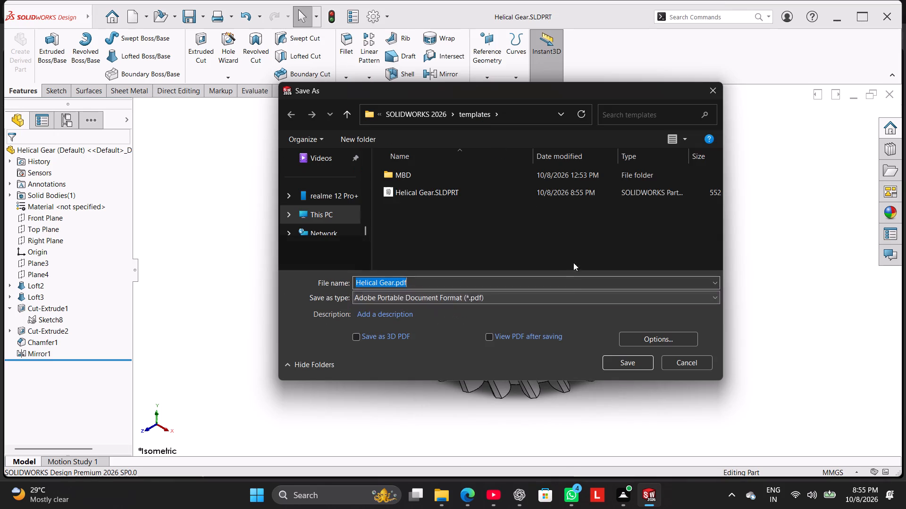
{"action": "left_click", "coordinate": [642, 363]}
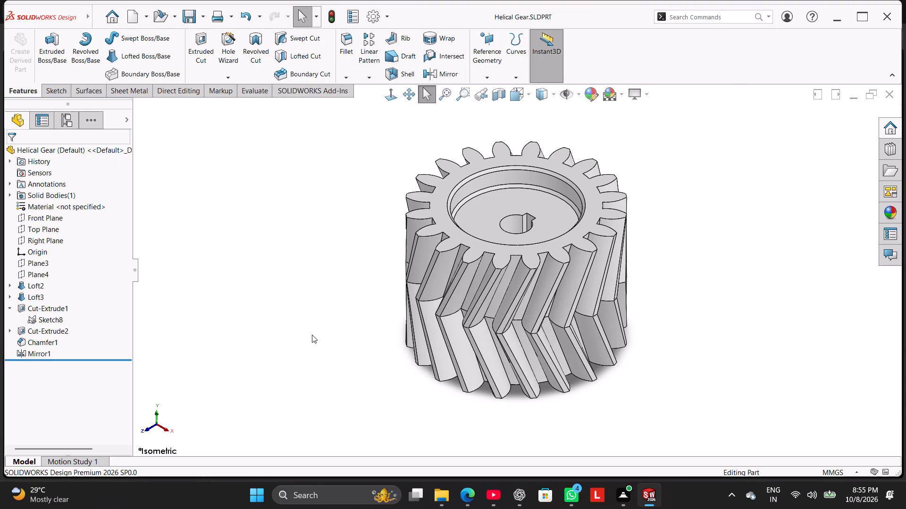
Return to the ChatGPT conversation in Microsoft Edge.
{"action": "left_click", "coordinate": [644, 499]}
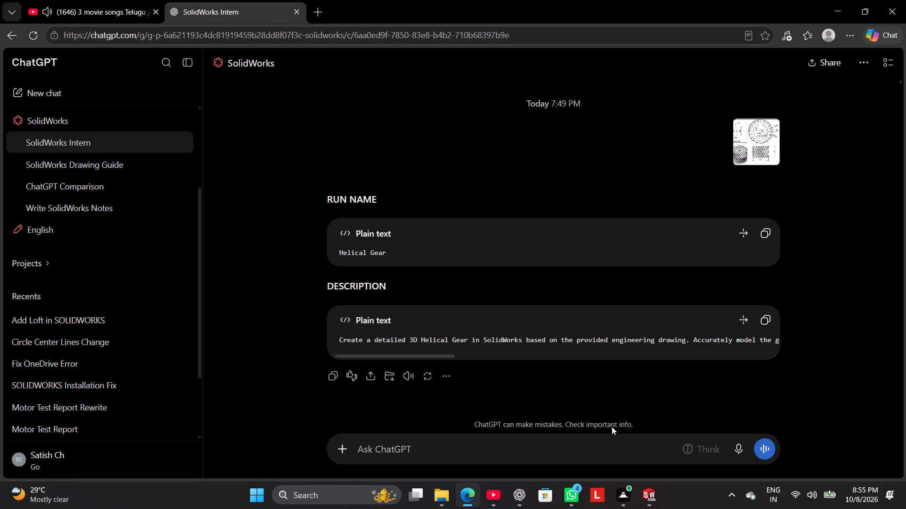